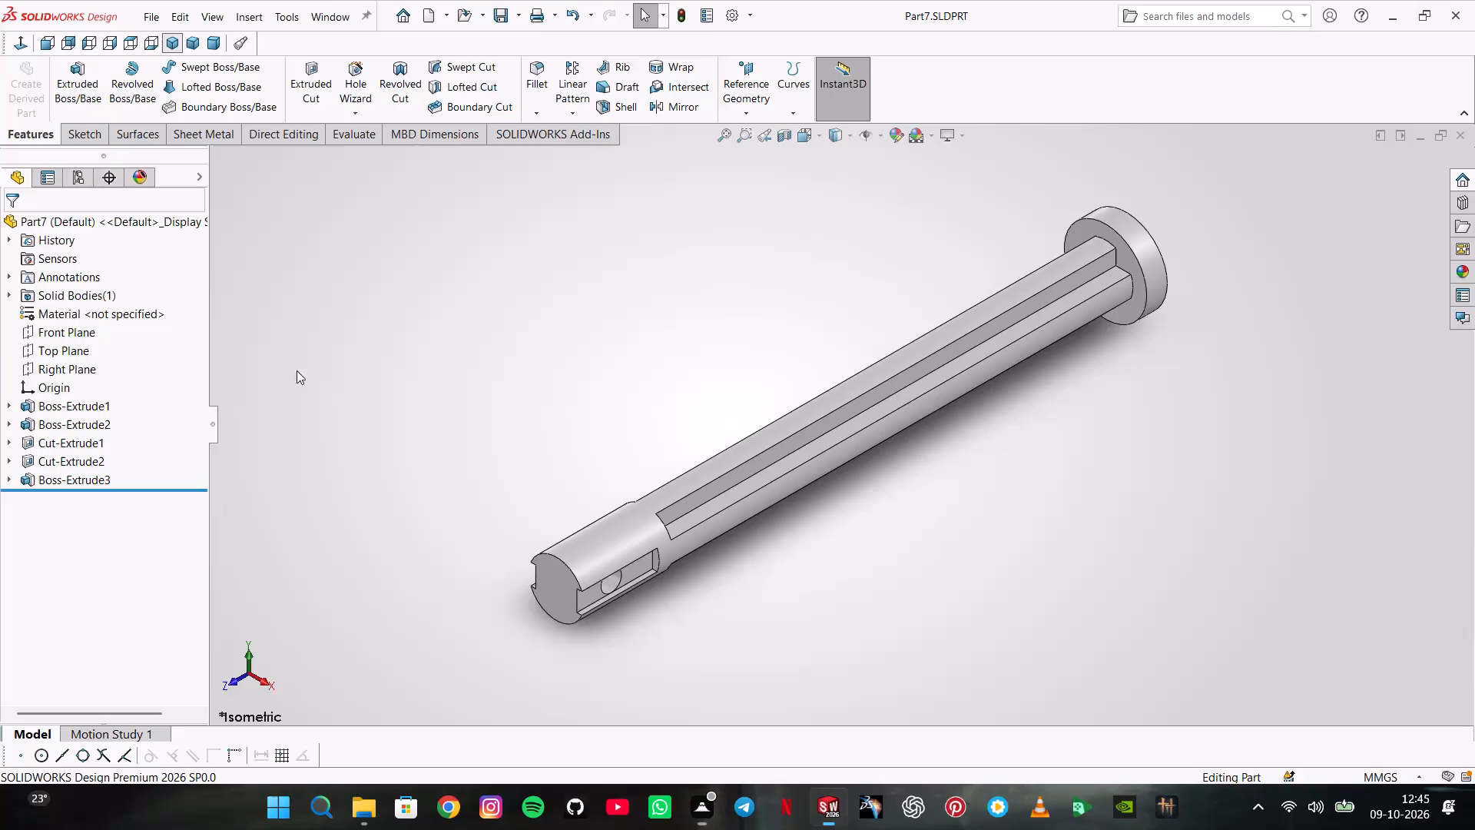
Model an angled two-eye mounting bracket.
Create a new part document.
left_click(156, 7)
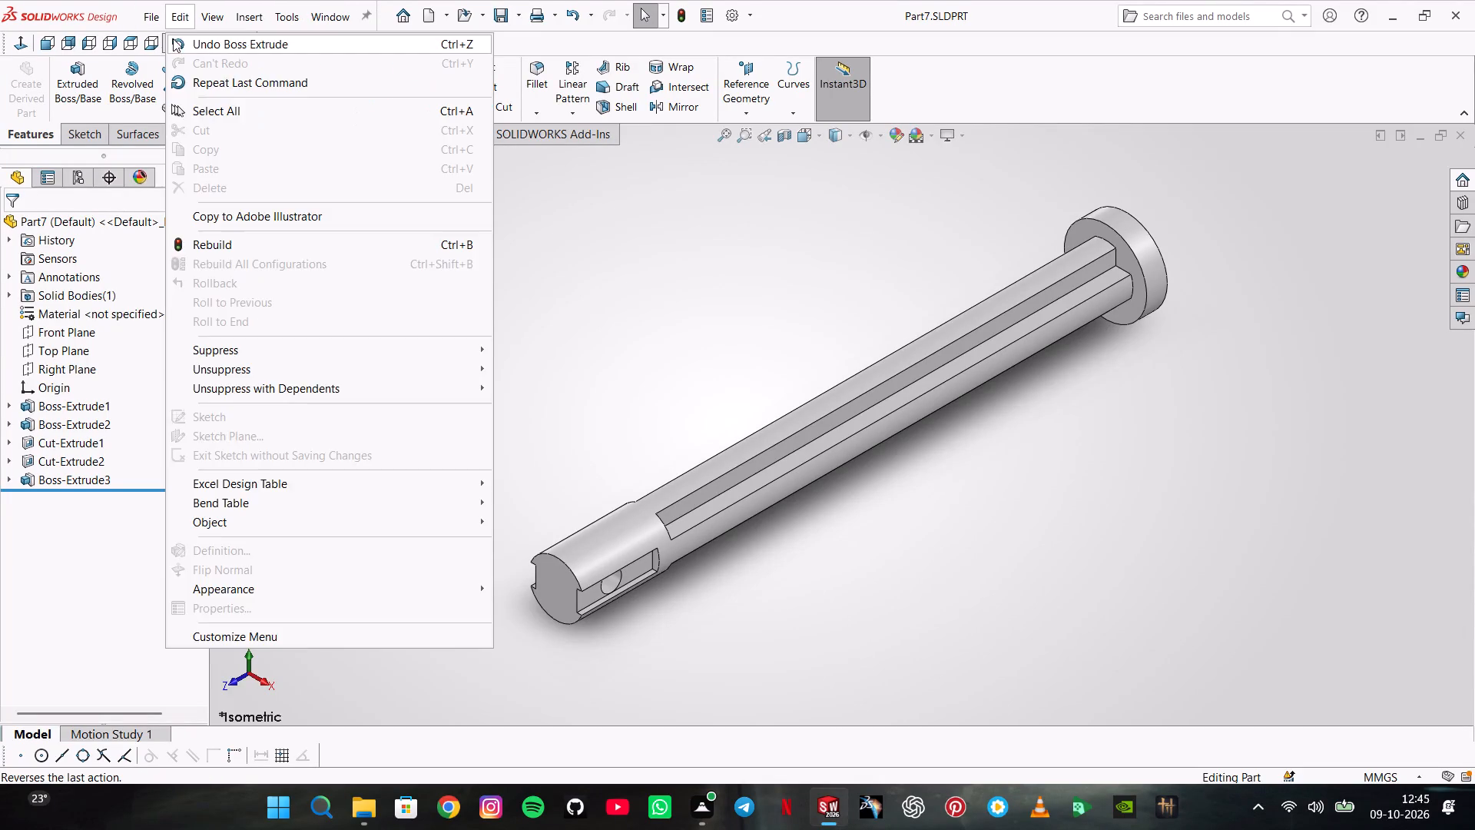
left_click(165, 33)
left_click(168, 42)
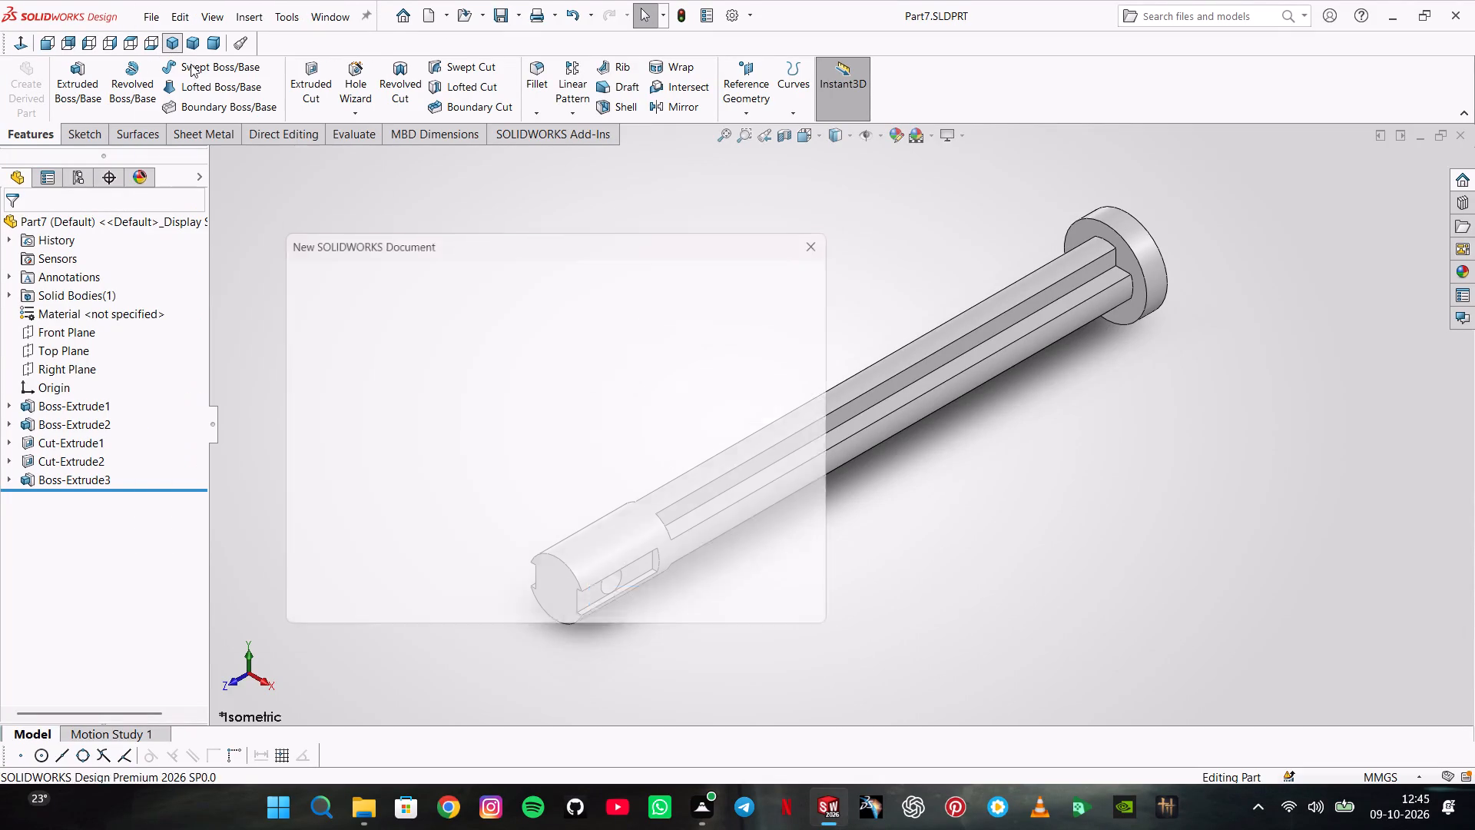
left_click(615, 603)
Set the new part's unit system to MMGS.
left_click_drag(1140, 737, 1281, 762)
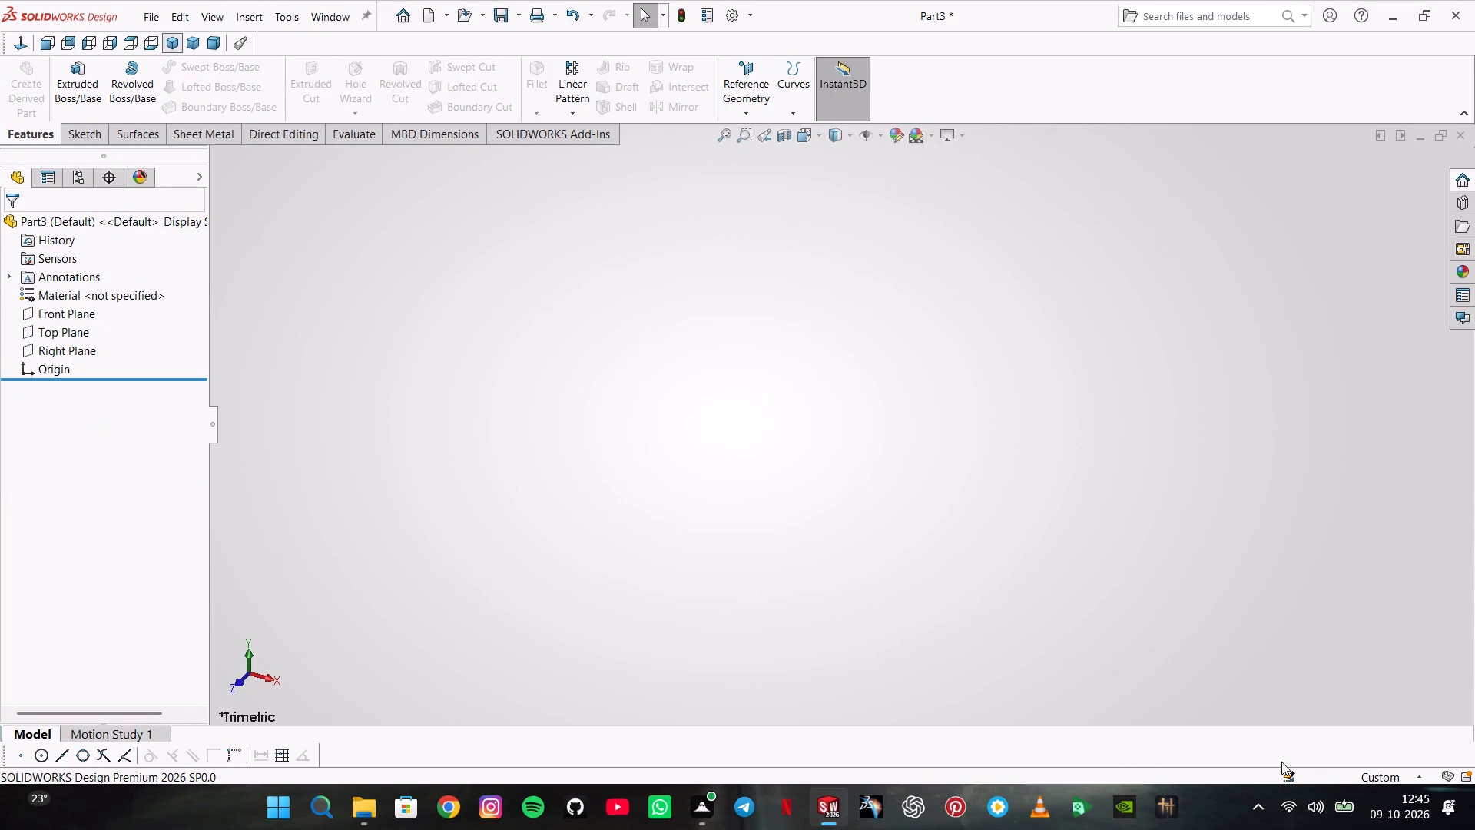
left_click_drag(1281, 762, 1280, 761)
left_click(1384, 770)
left_click(1352, 695)
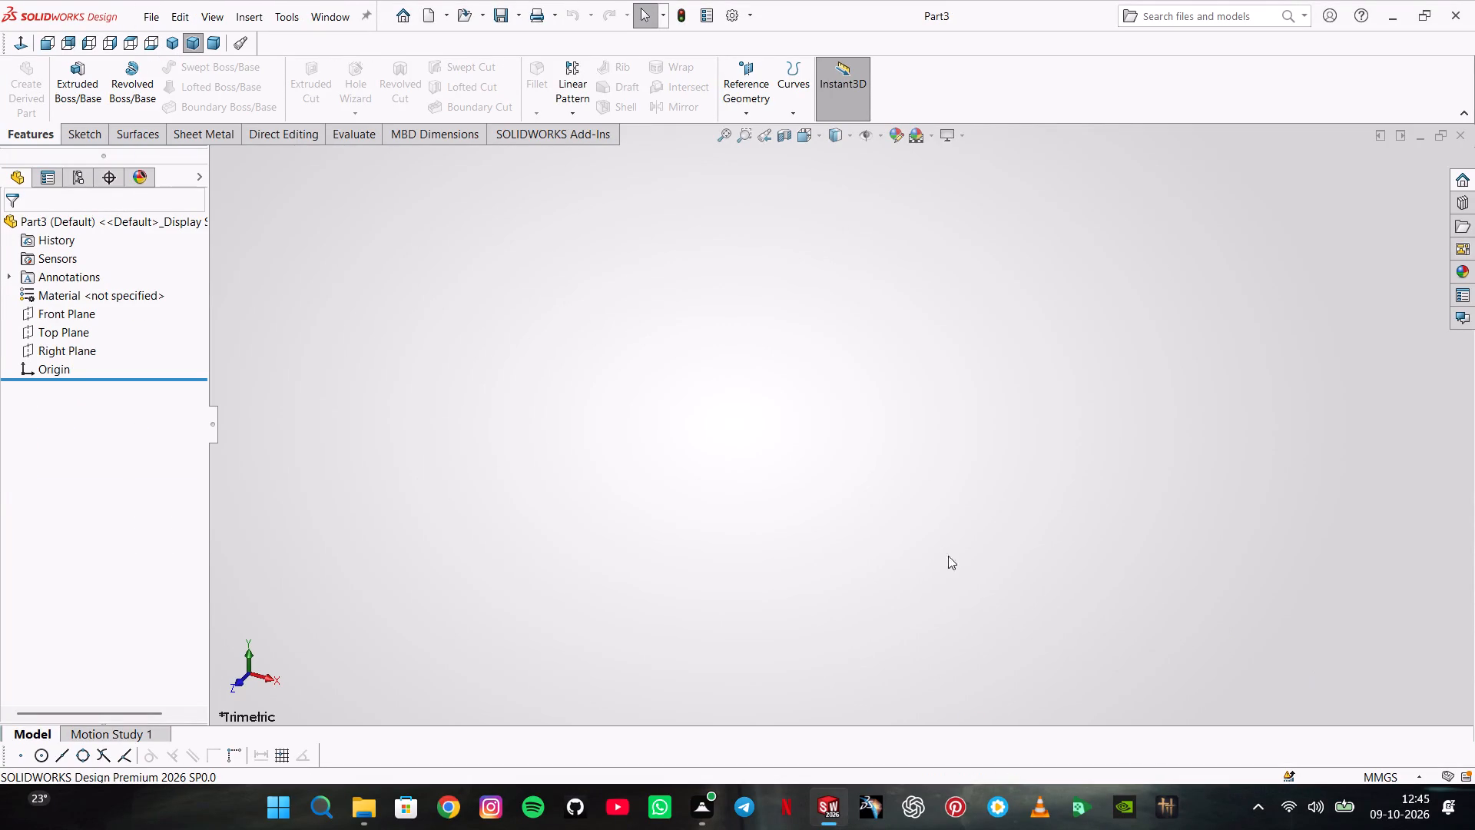
Start a sketch on the Front Plane and draw a center rectangle of about 56 by 36 mm centred on the origin.
left_click(95, 345)
left_click(81, 330)
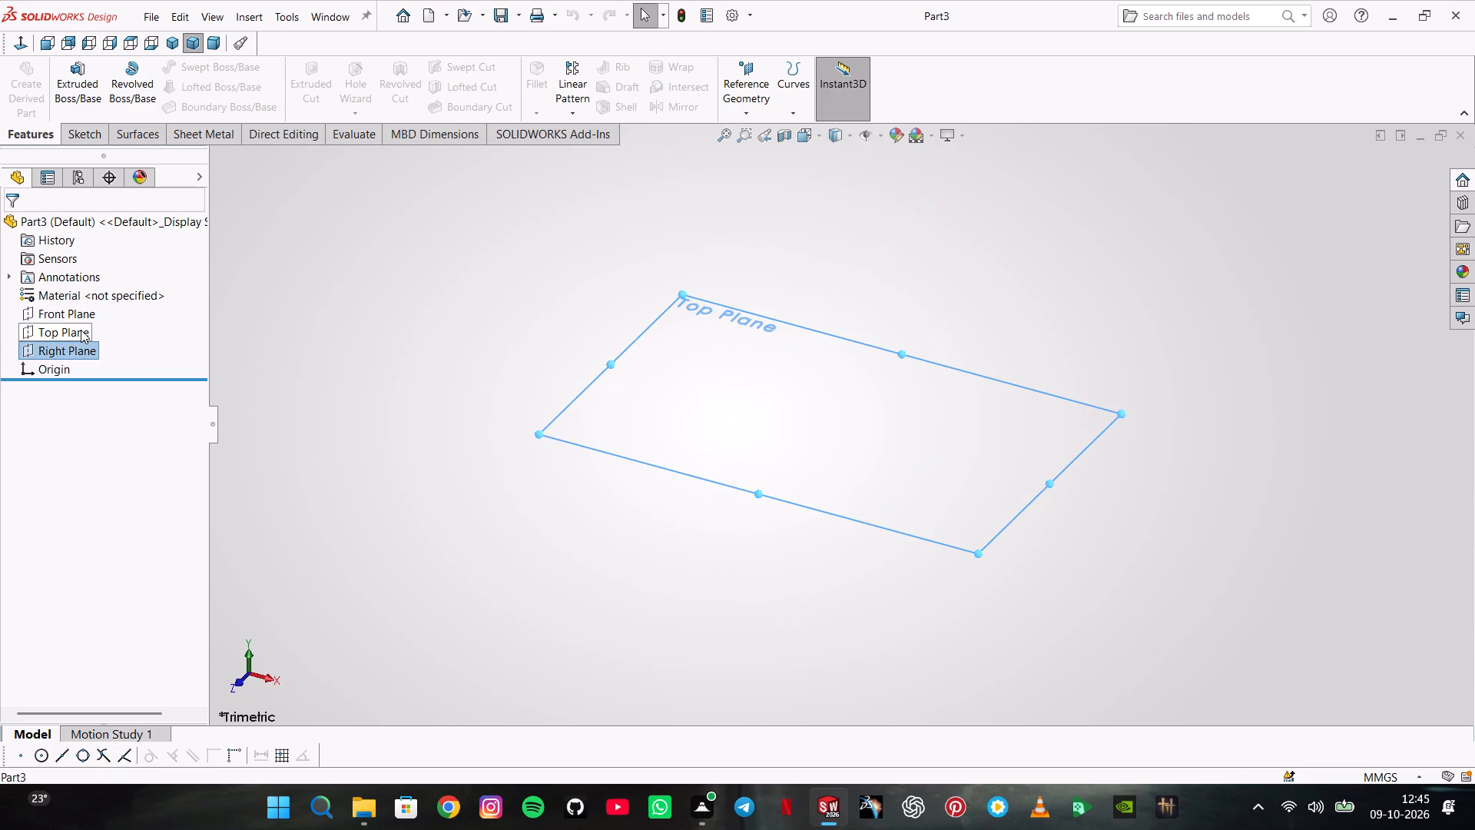
left_click(63, 312)
left_click(72, 327)
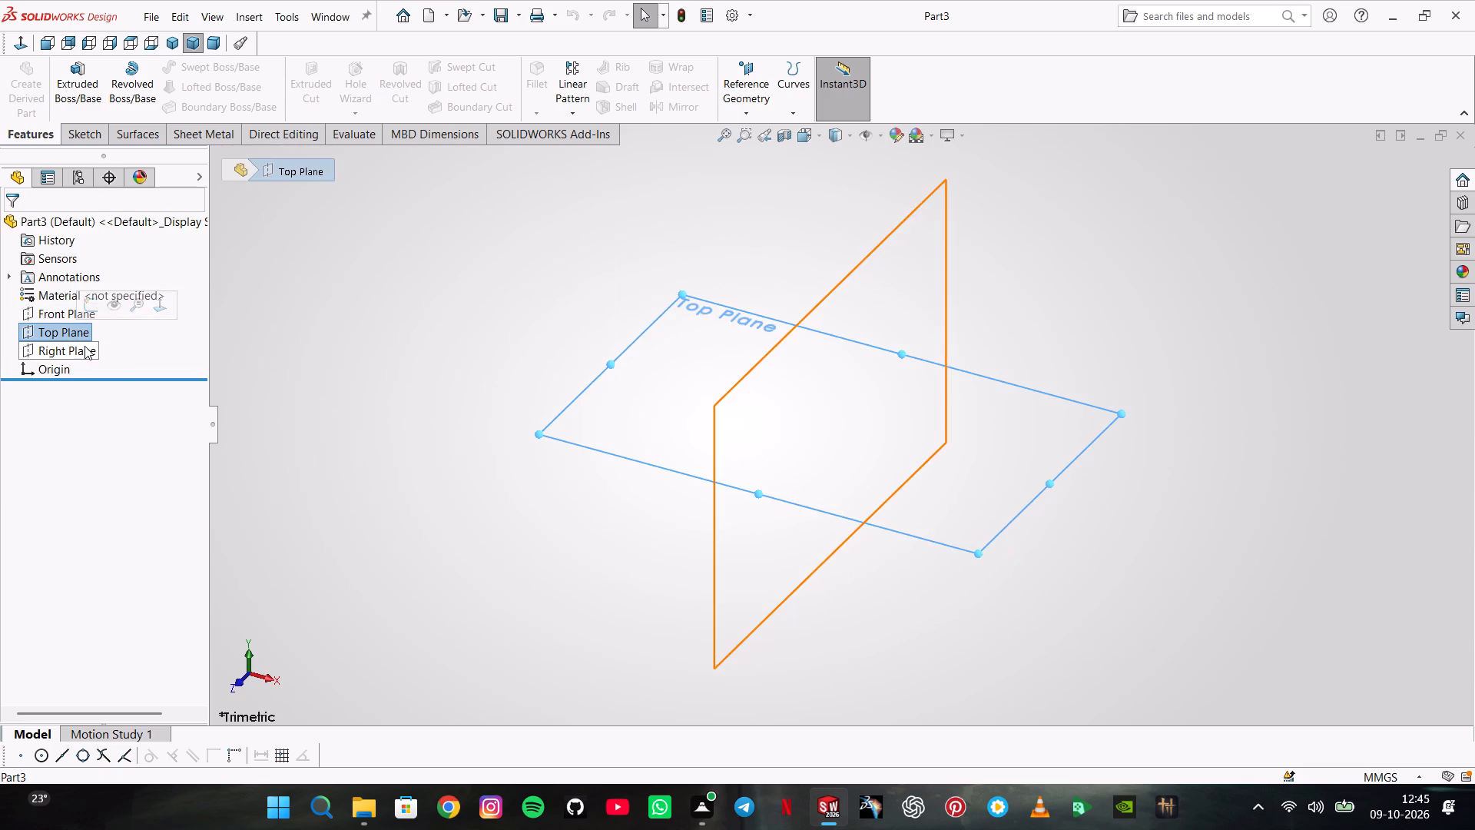
left_click(85, 346)
left_click(87, 343)
left_click(71, 325)
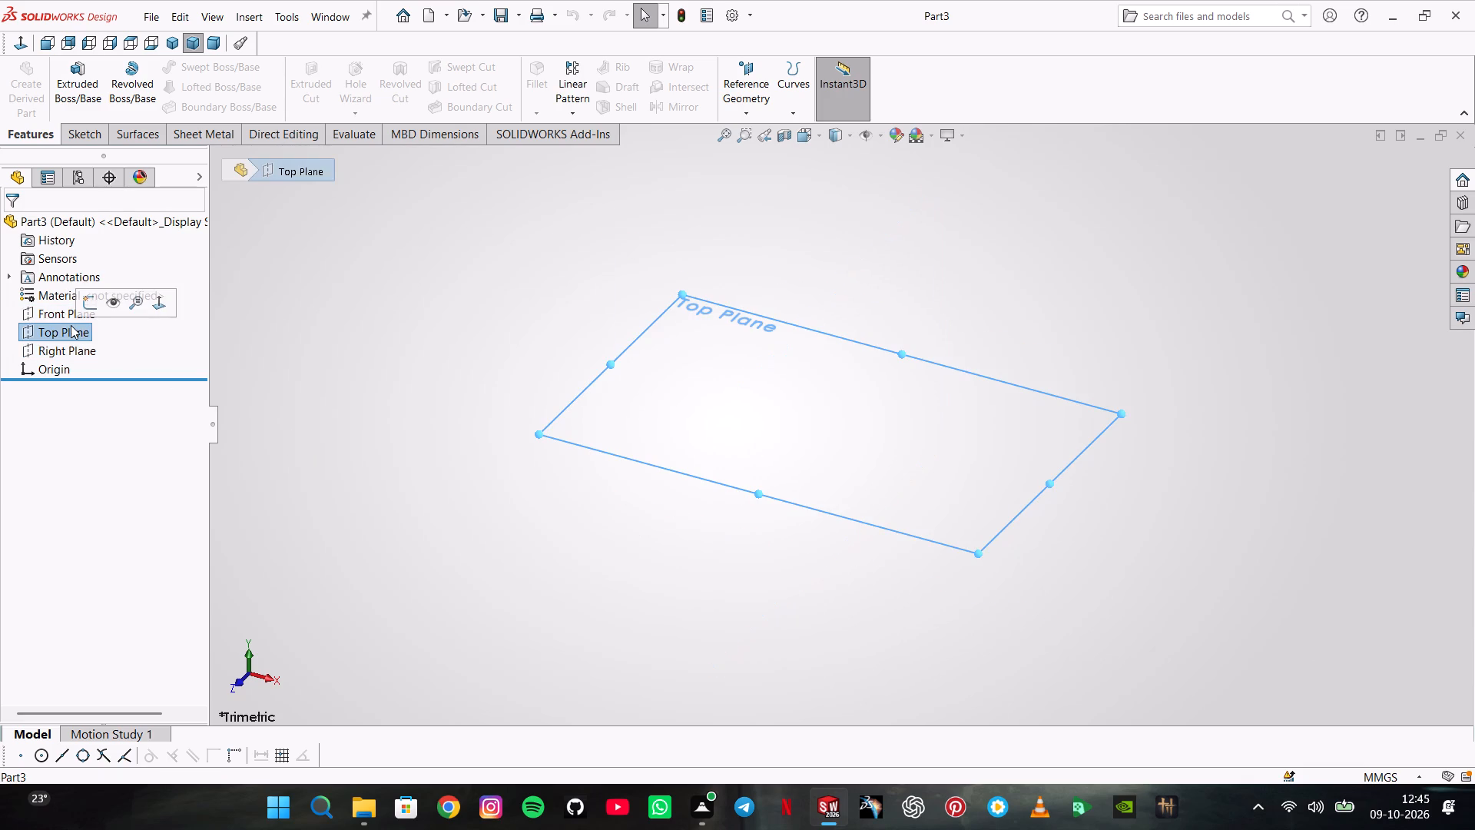
left_click(65, 320)
left_click(61, 351)
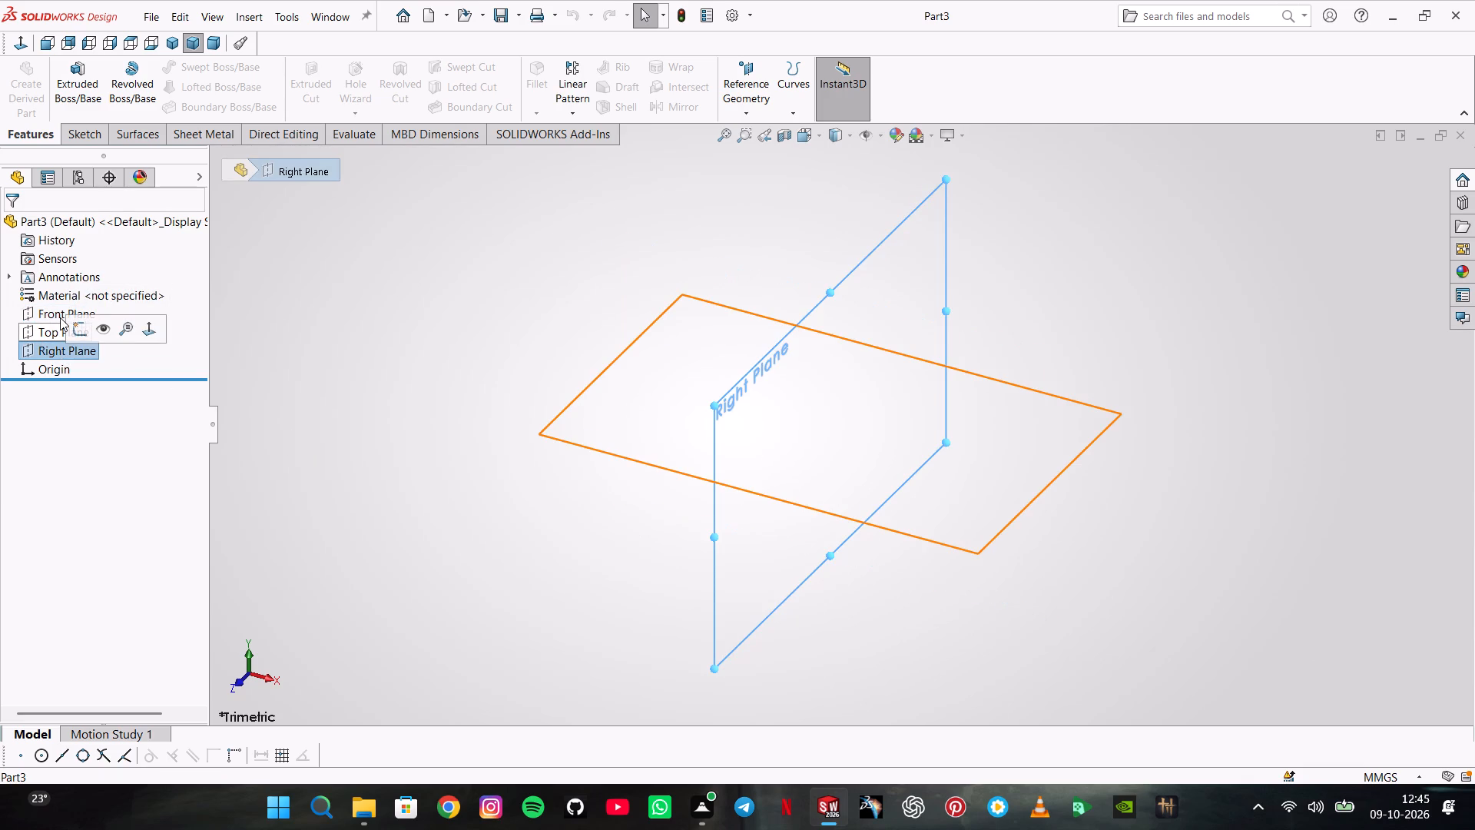
left_click(60, 317)
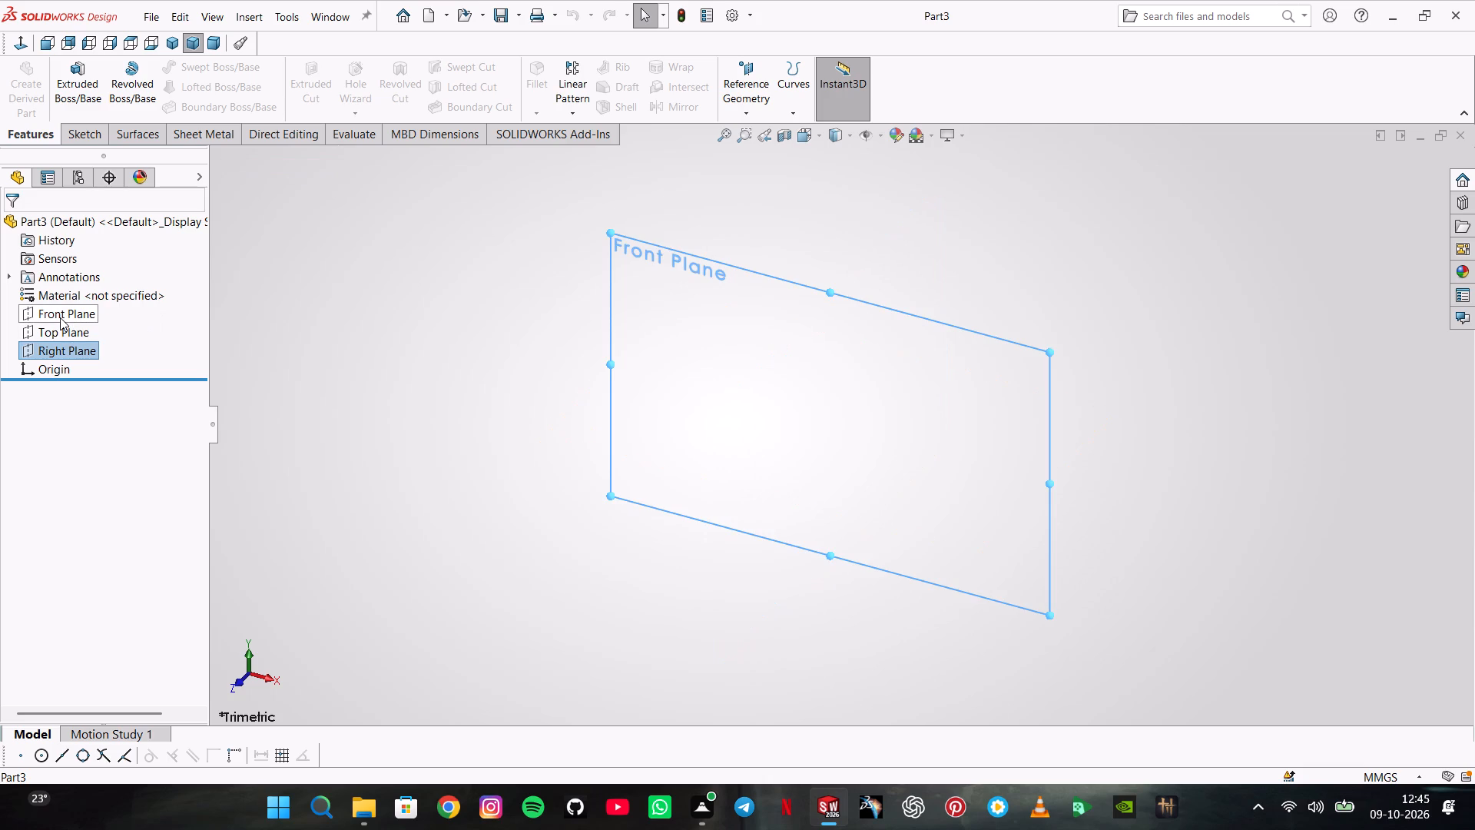
left_click(82, 290)
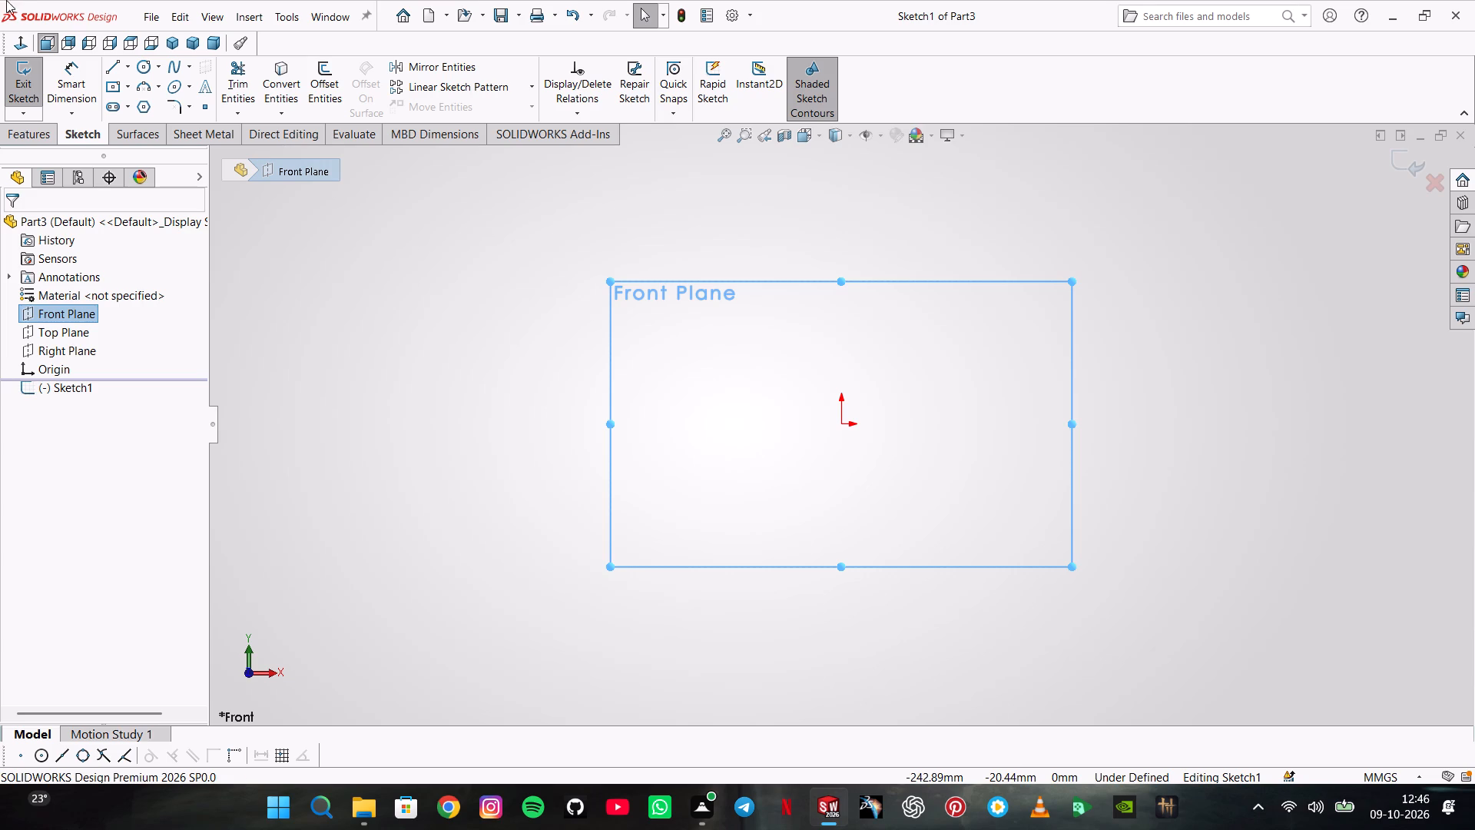
left_click(108, 81)
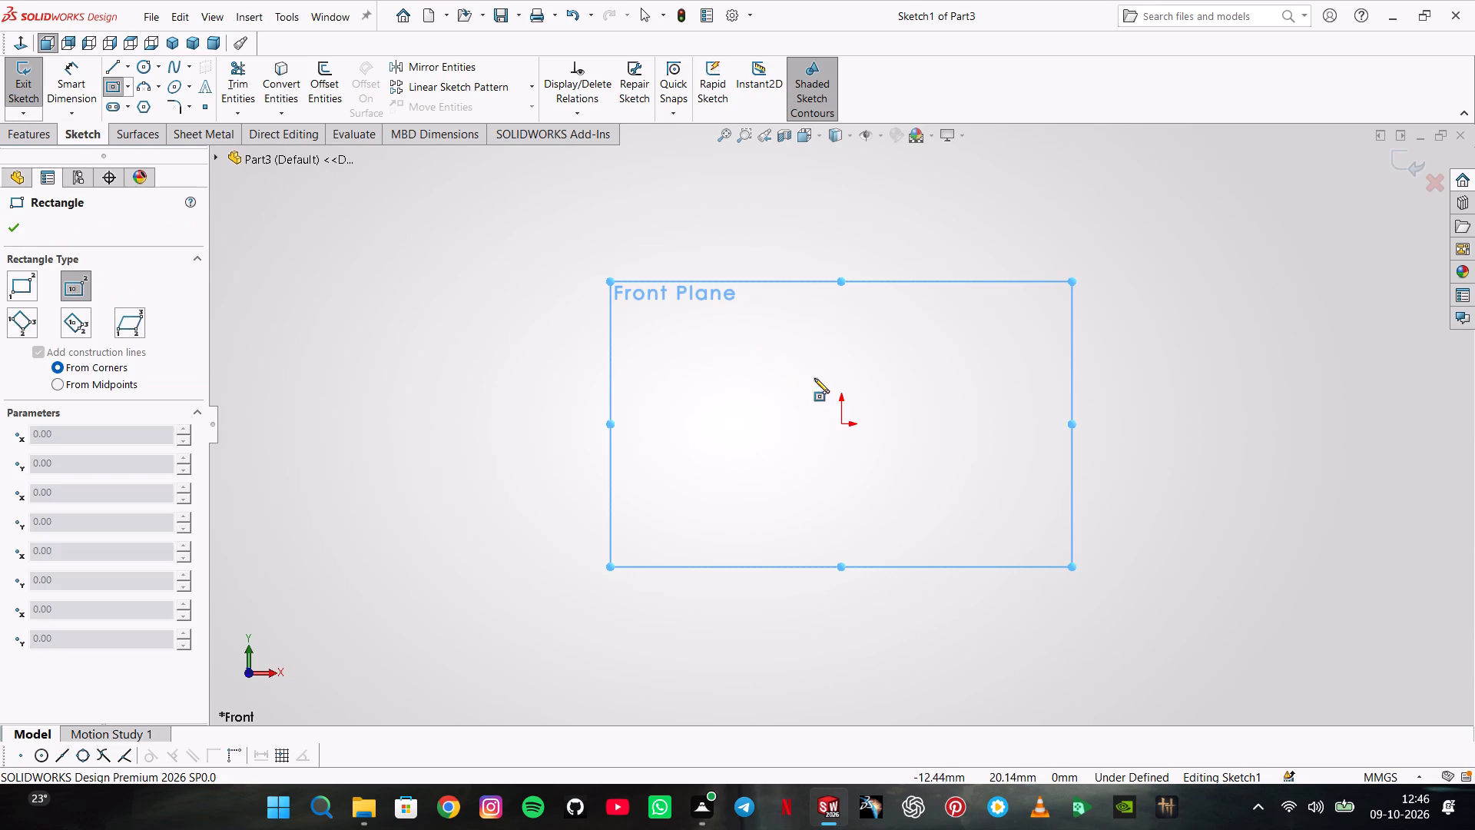
left_click(844, 423)
left_click(914, 471)
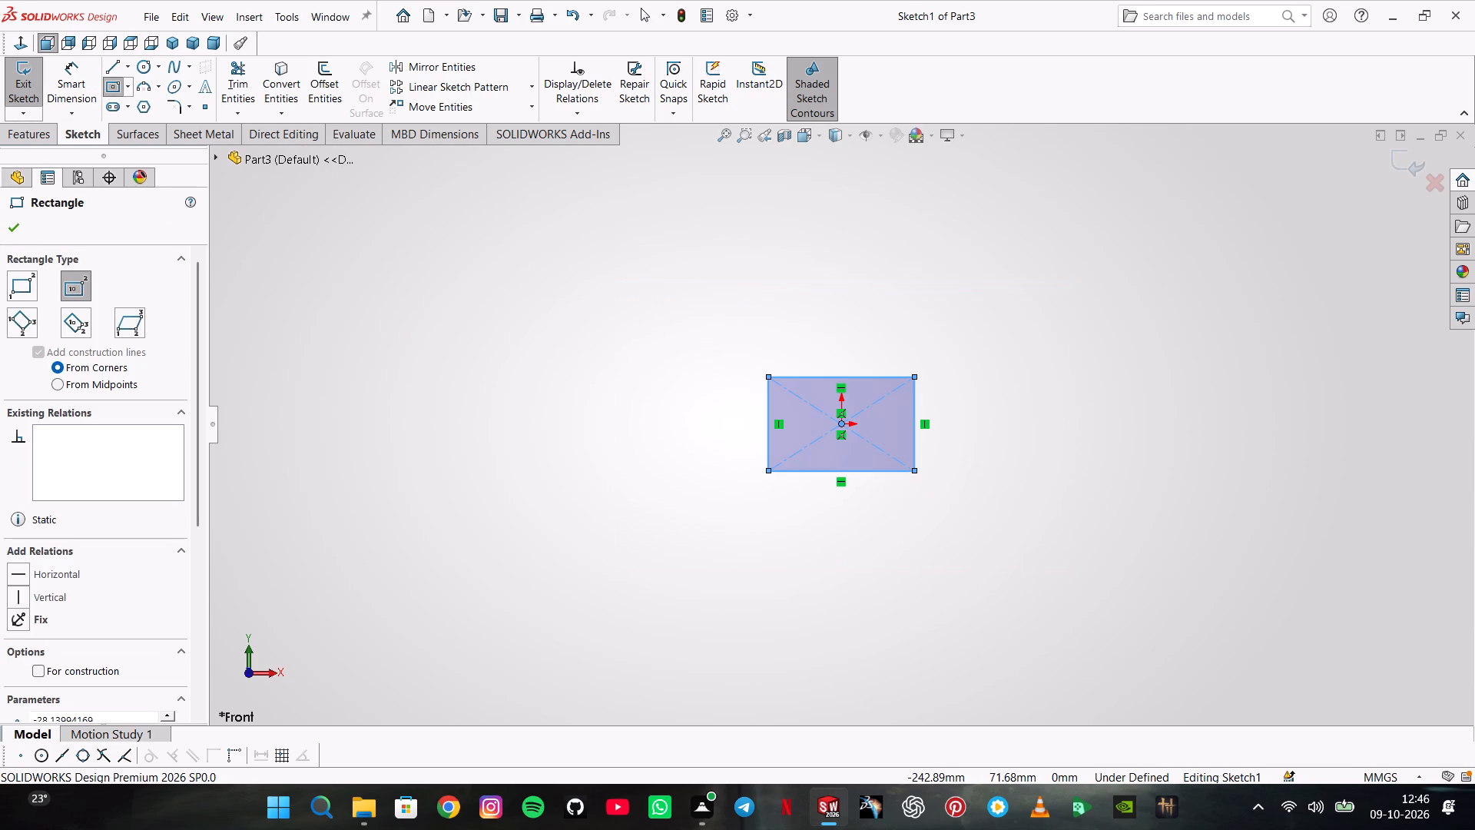
Dimension the rectangle's height between its two horizontal edges as 60 mm.
left_click(79, 77)
left_click(816, 380)
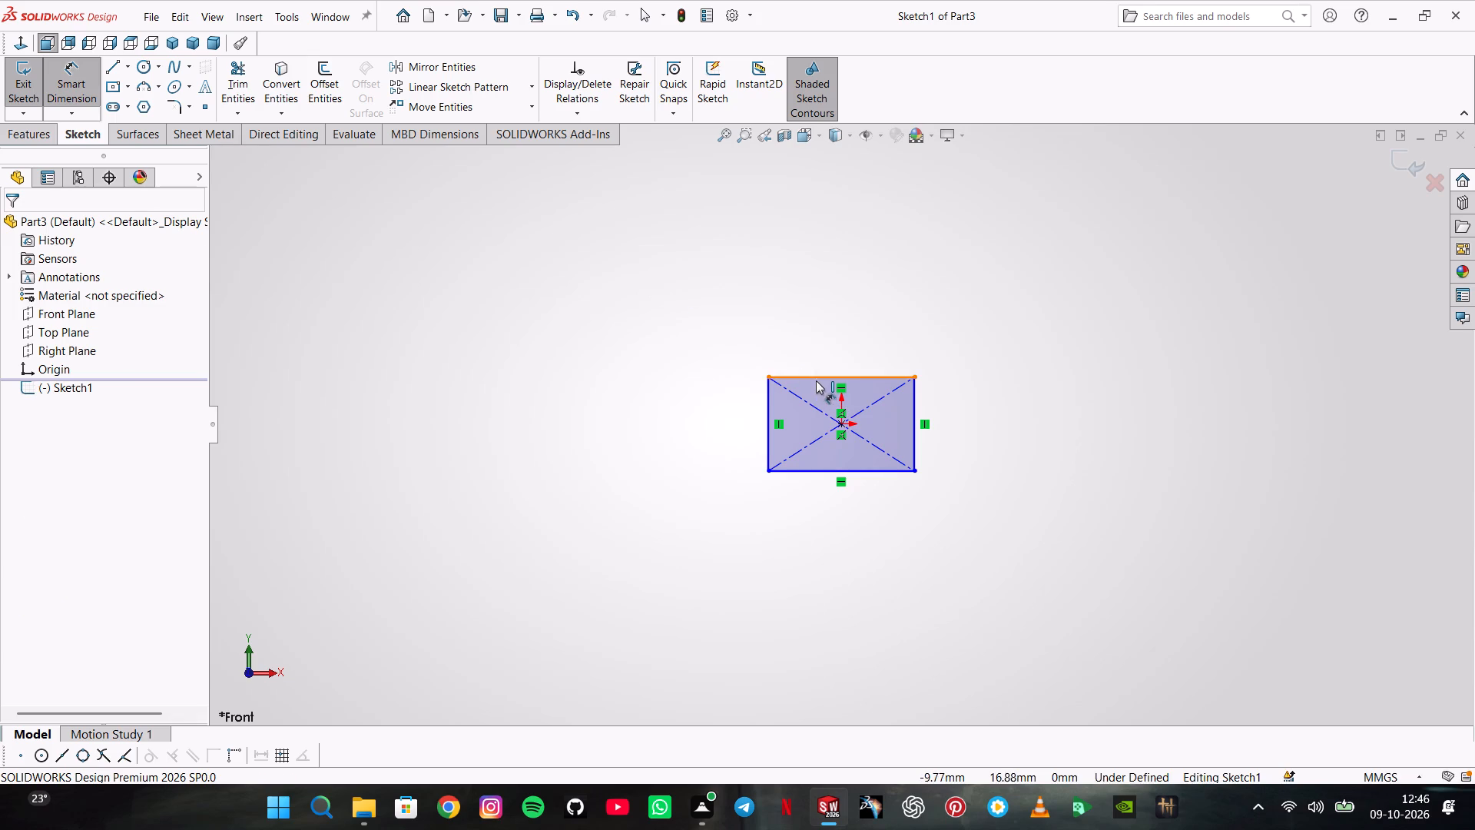
left_click(823, 470)
left_click(684, 422)
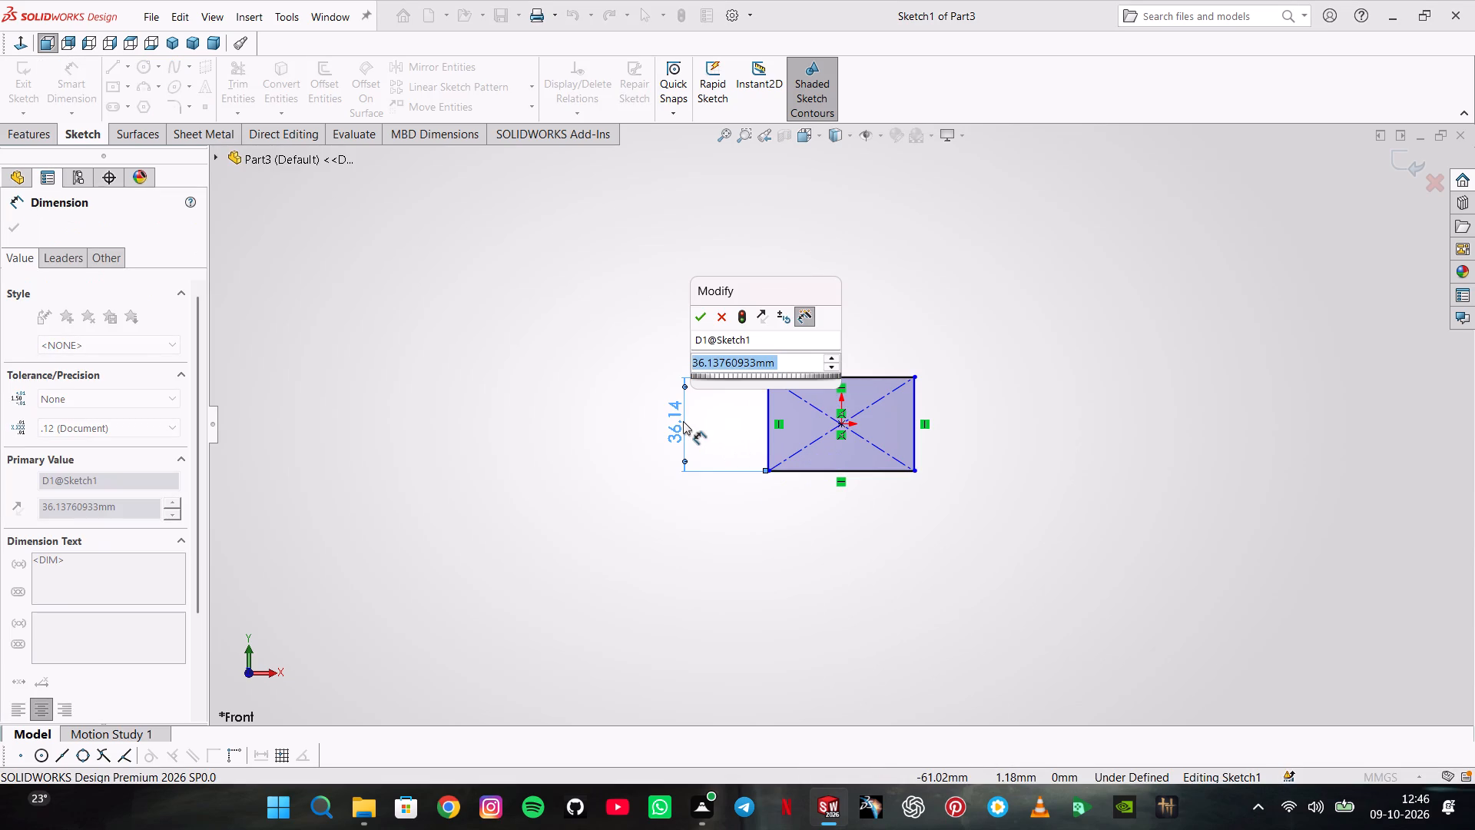
type("60")
key("Return")
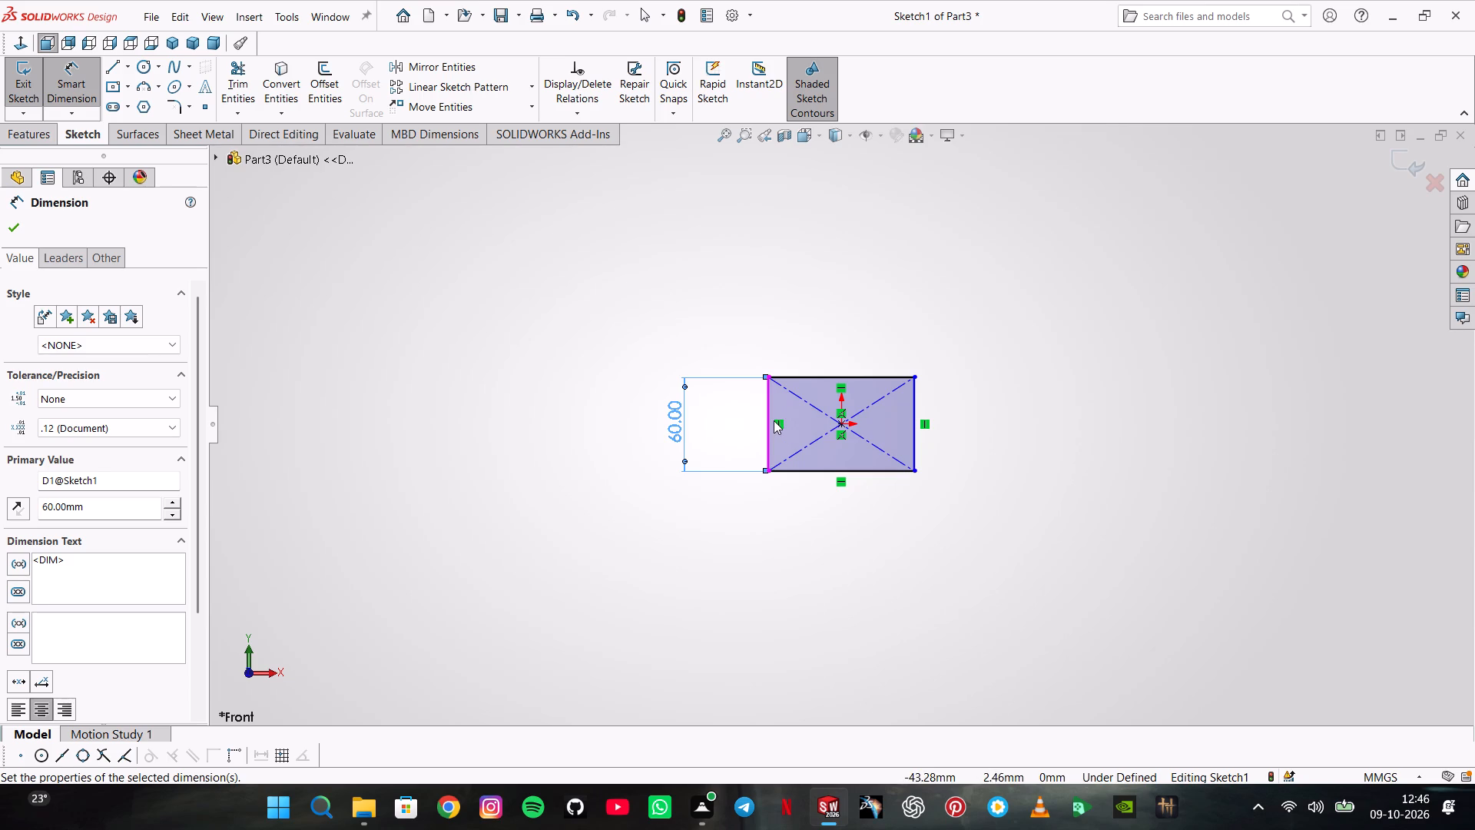
Dimension the rectangle's width between its two vertical edges as 77 mm.
left_click(774, 420)
left_click(771, 420)
left_click(912, 423)
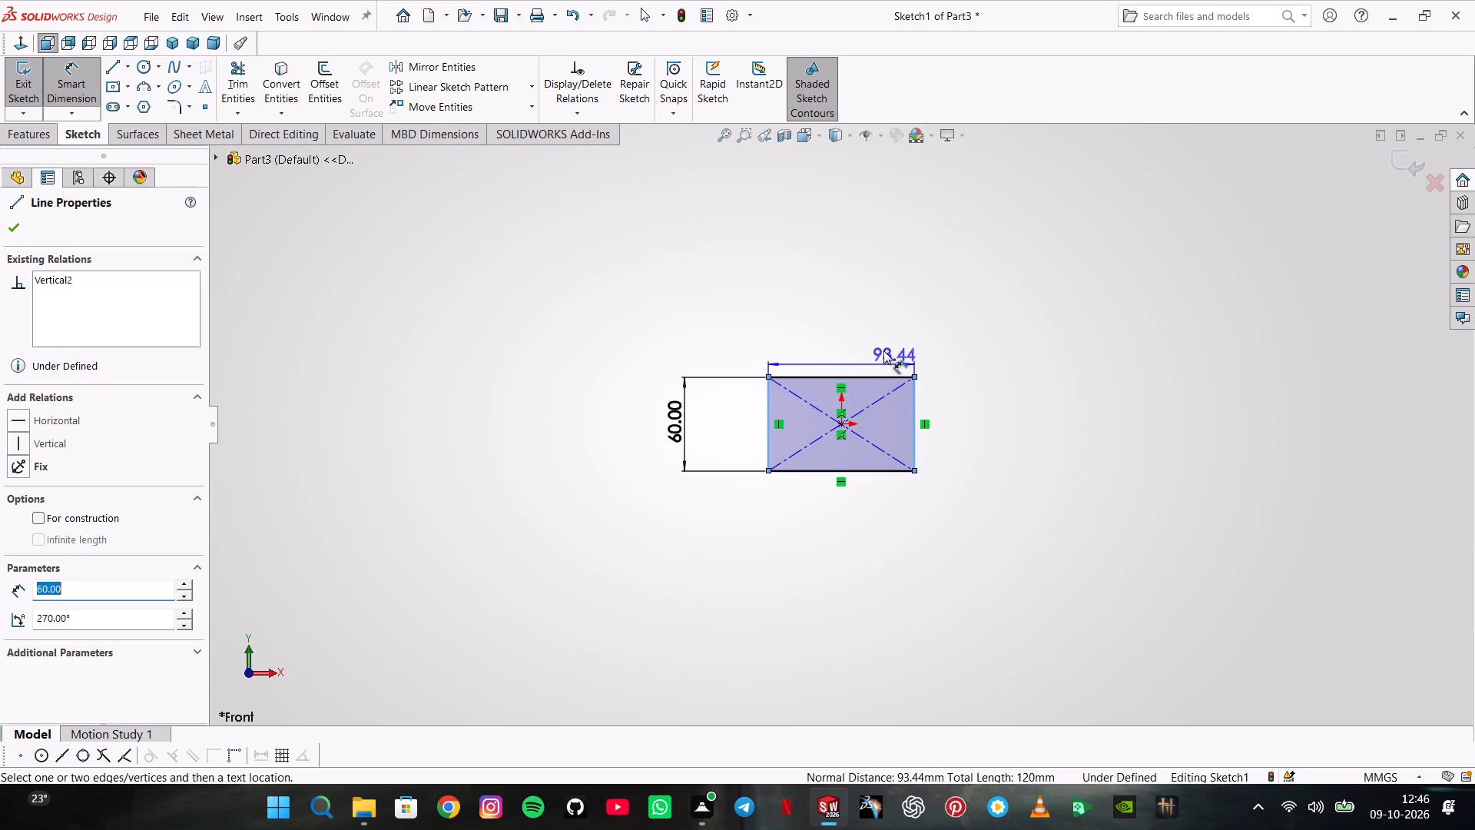
left_click(859, 312)
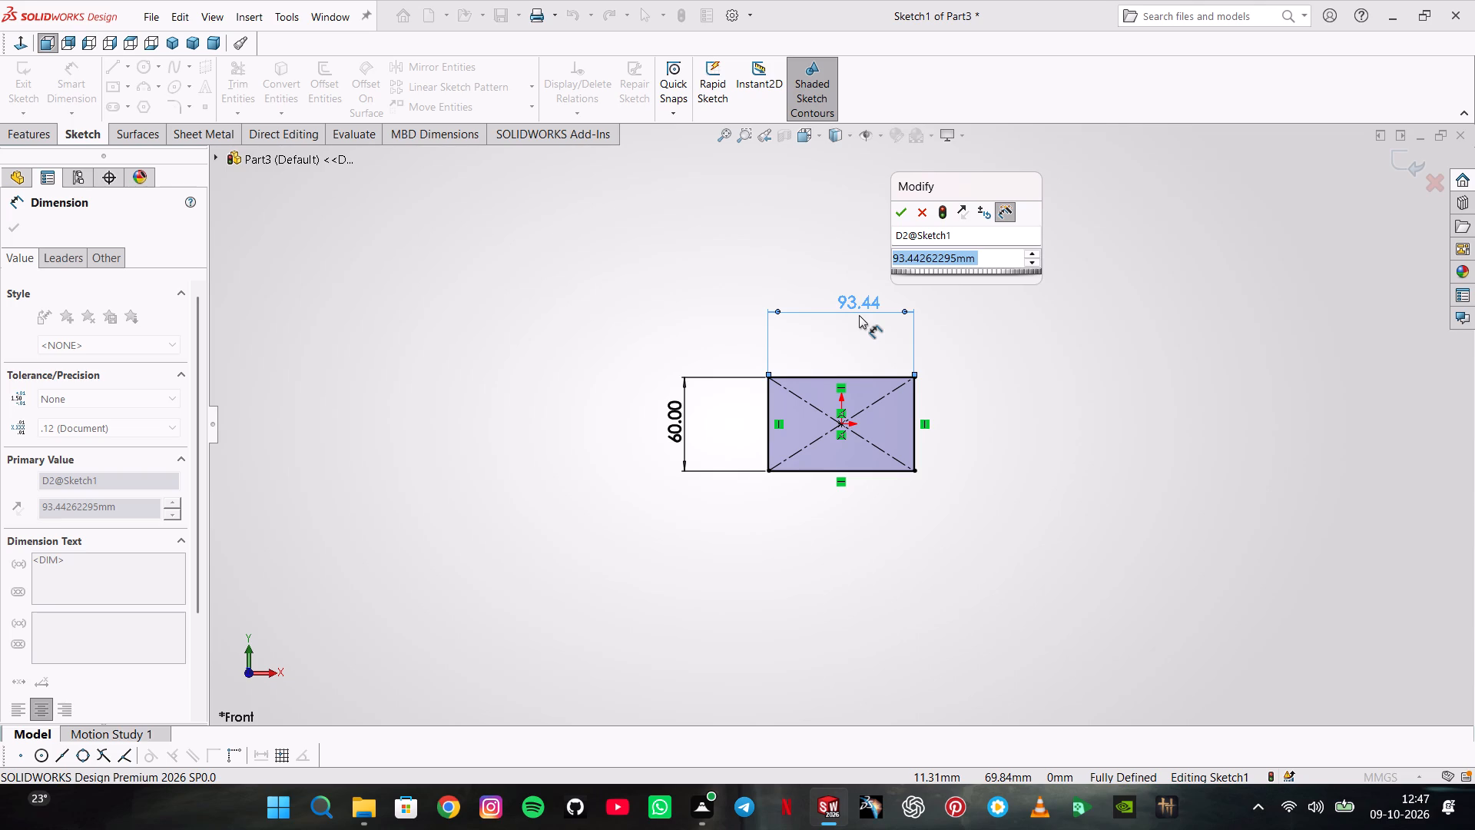
type("77")
key("Return")
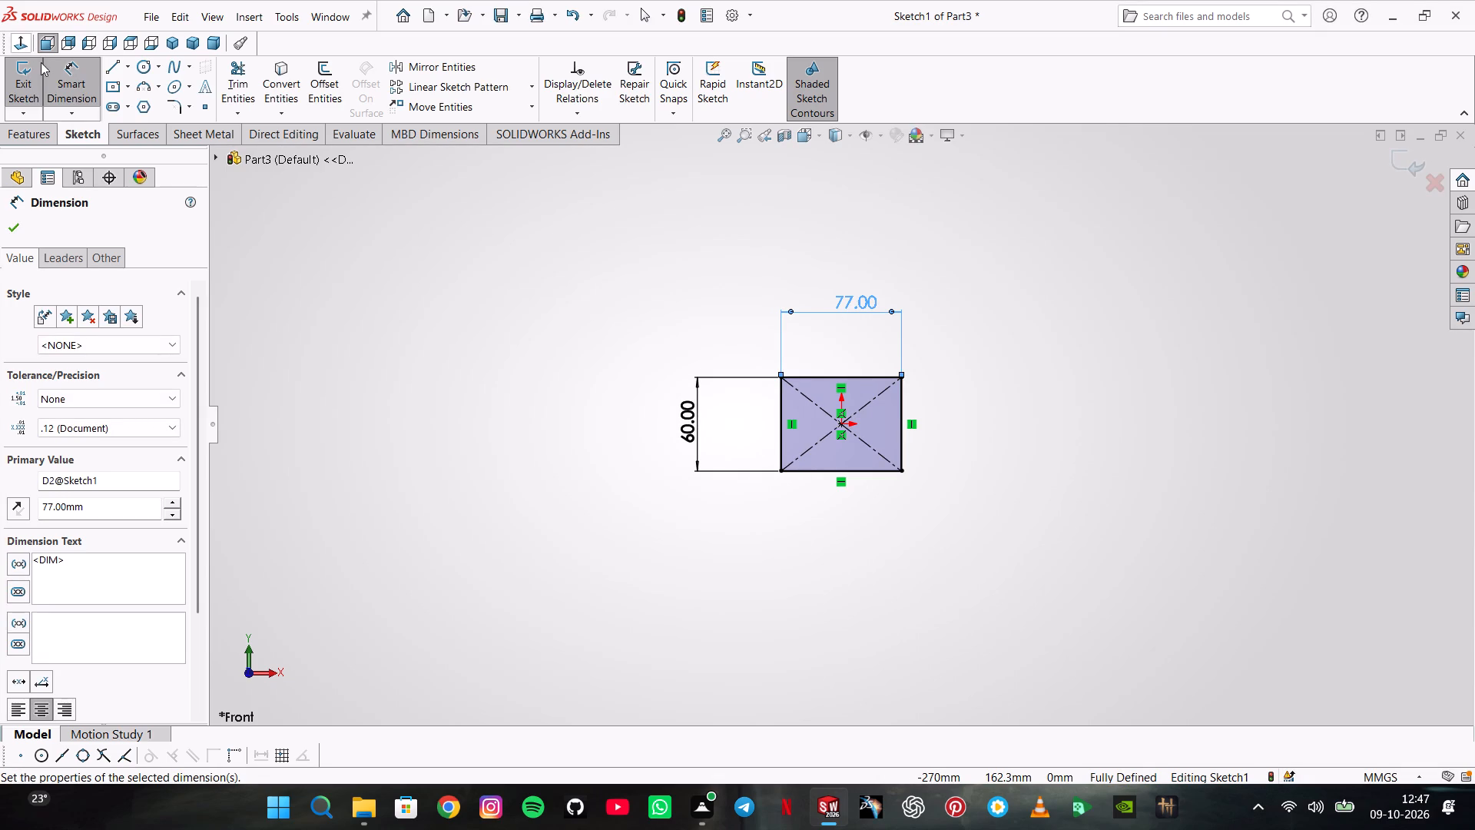
Extrude the rectangle as a blind boss with a depth of 13 mm.
left_click(45, 129)
left_click(68, 98)
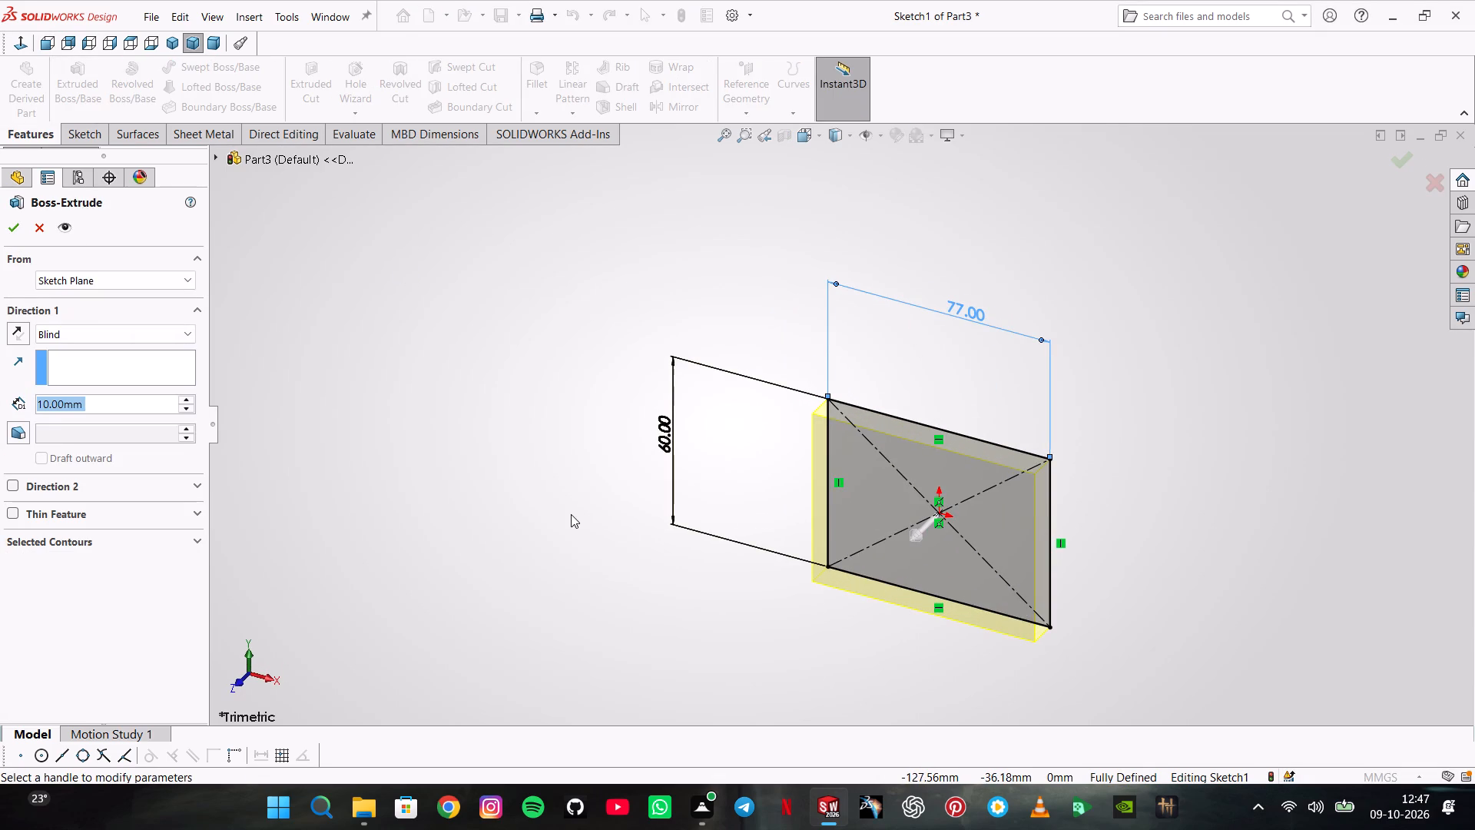
type("13")
key("Return")
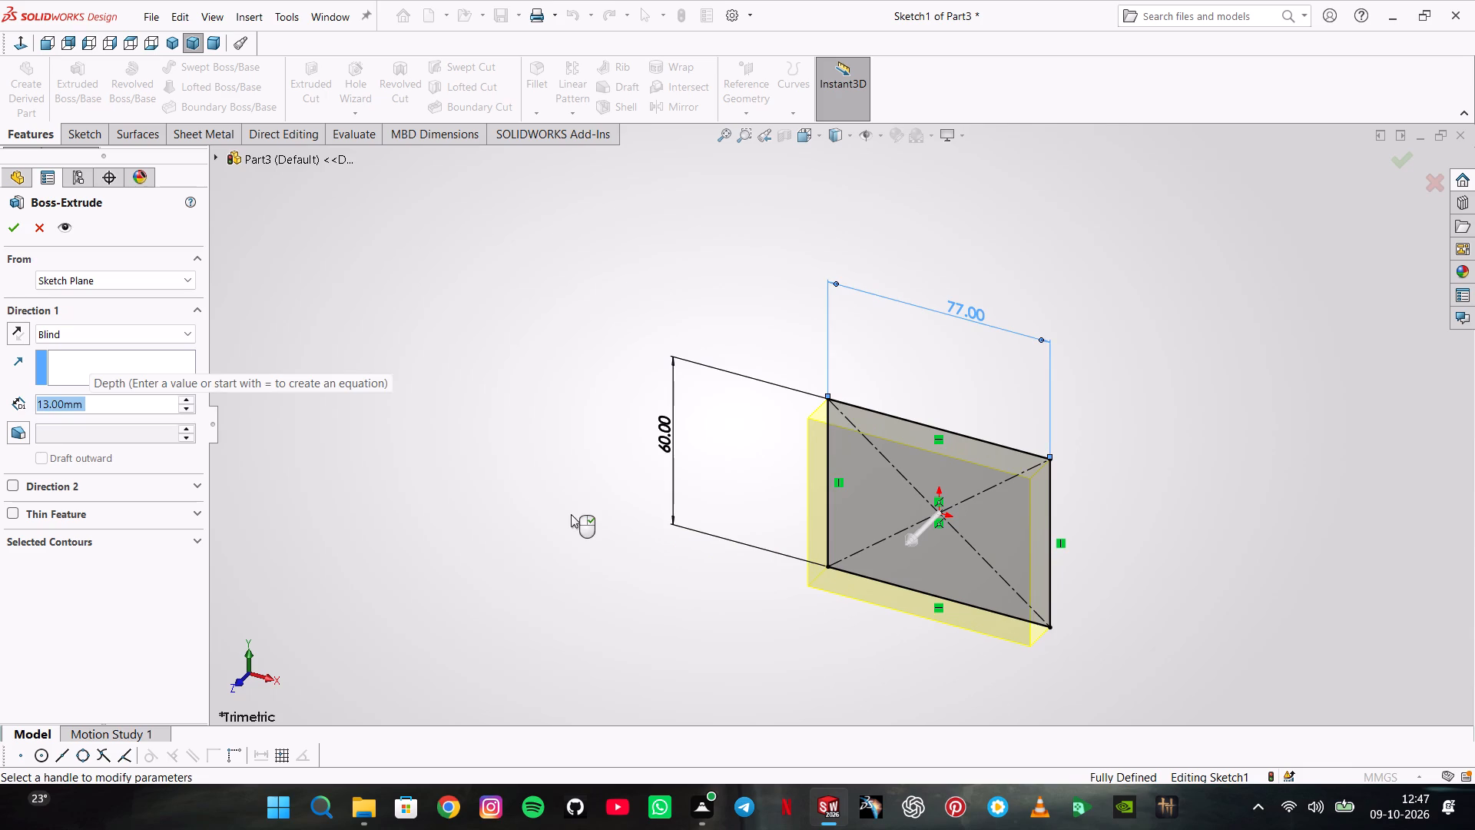
key("Return")
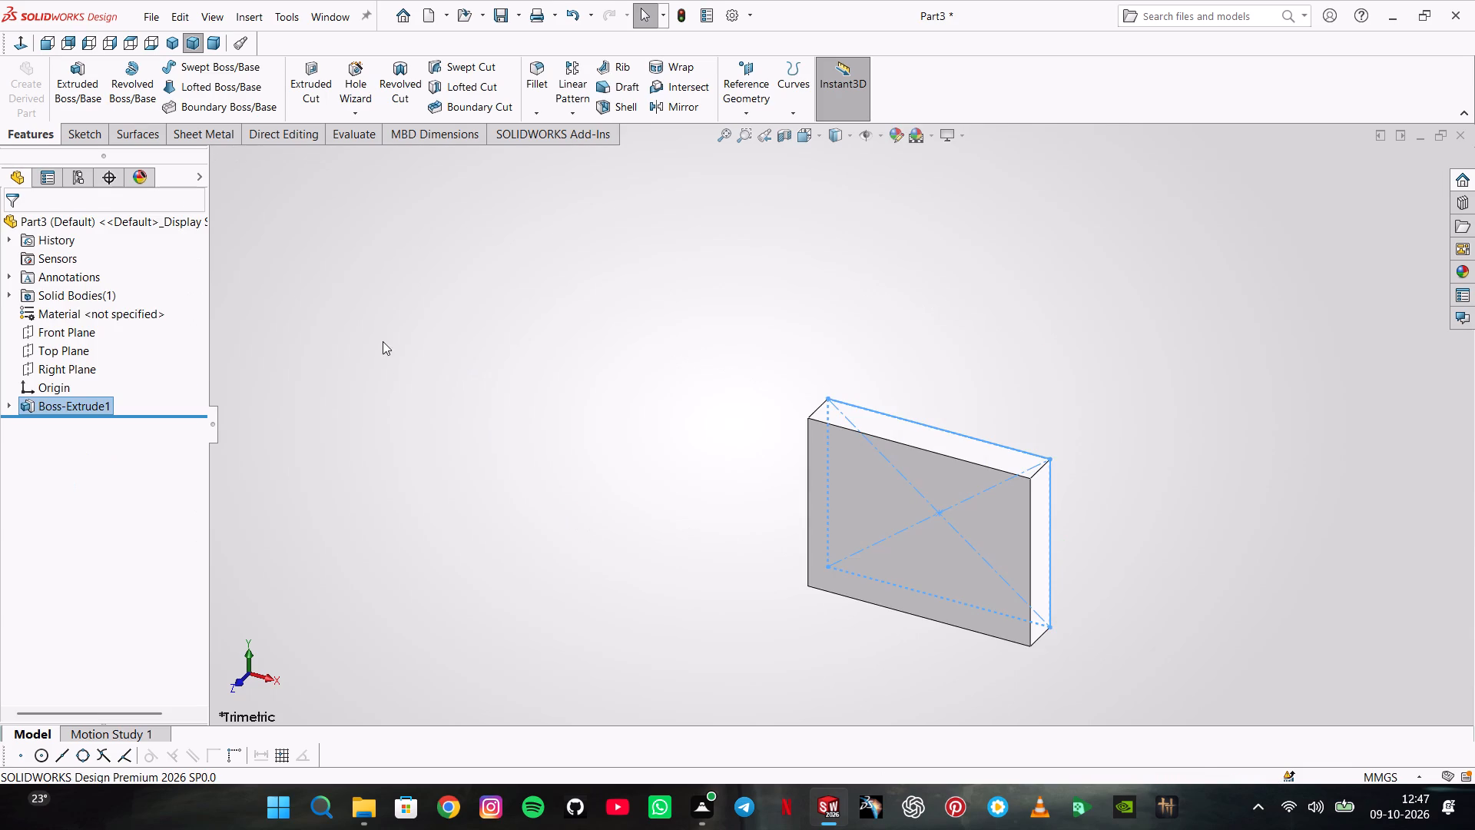
left_click(383, 341)
Apply the Warehouse scene to the part.
left_click(929, 133)
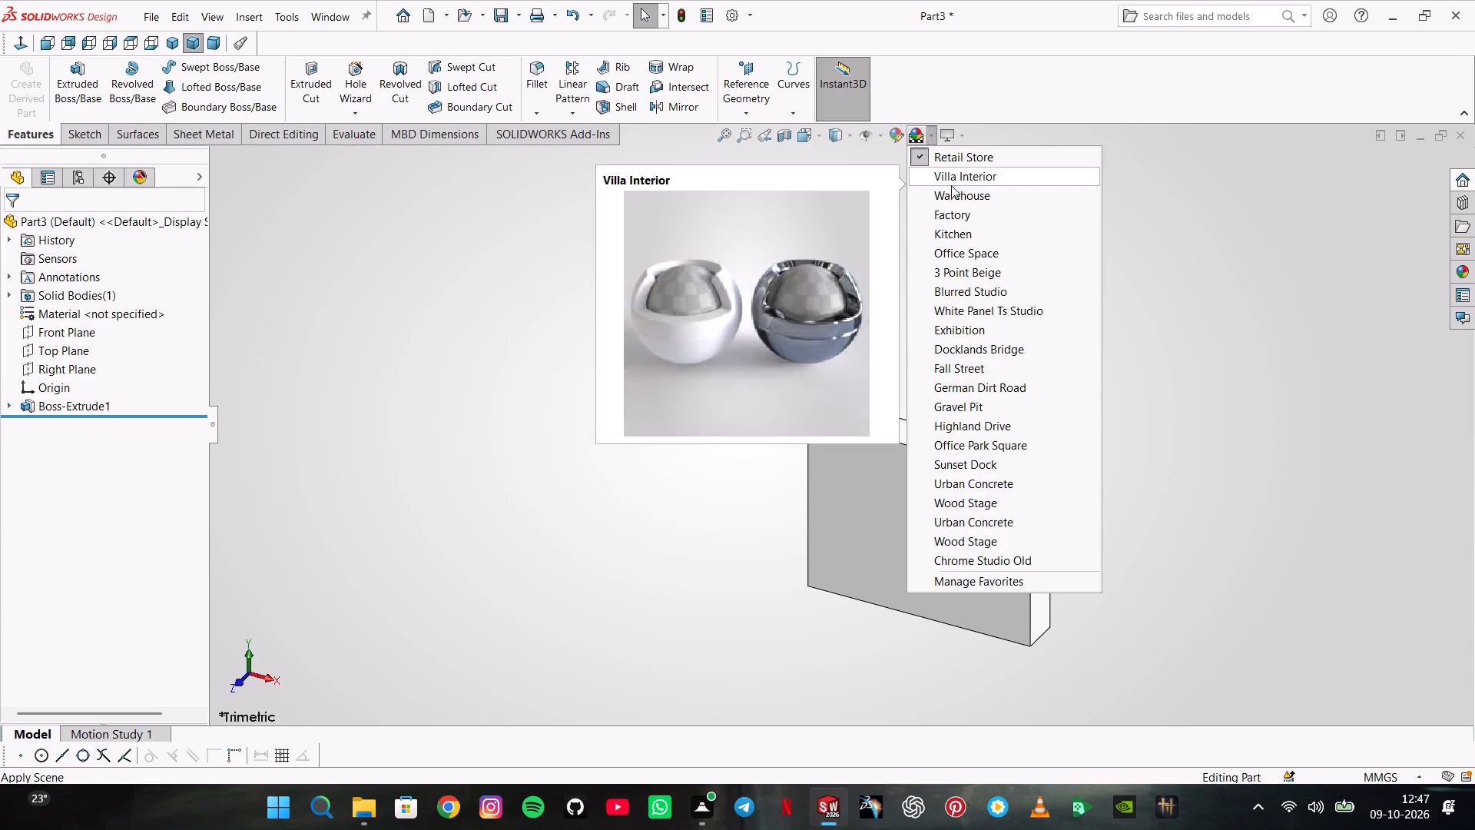
left_click(958, 192)
Start a sketch on the Top Plane and choose the 3 Point Corner Rectangle tool.
middle_click_drag(973, 483, 999, 393)
scroll(999, 393, "up", 1)
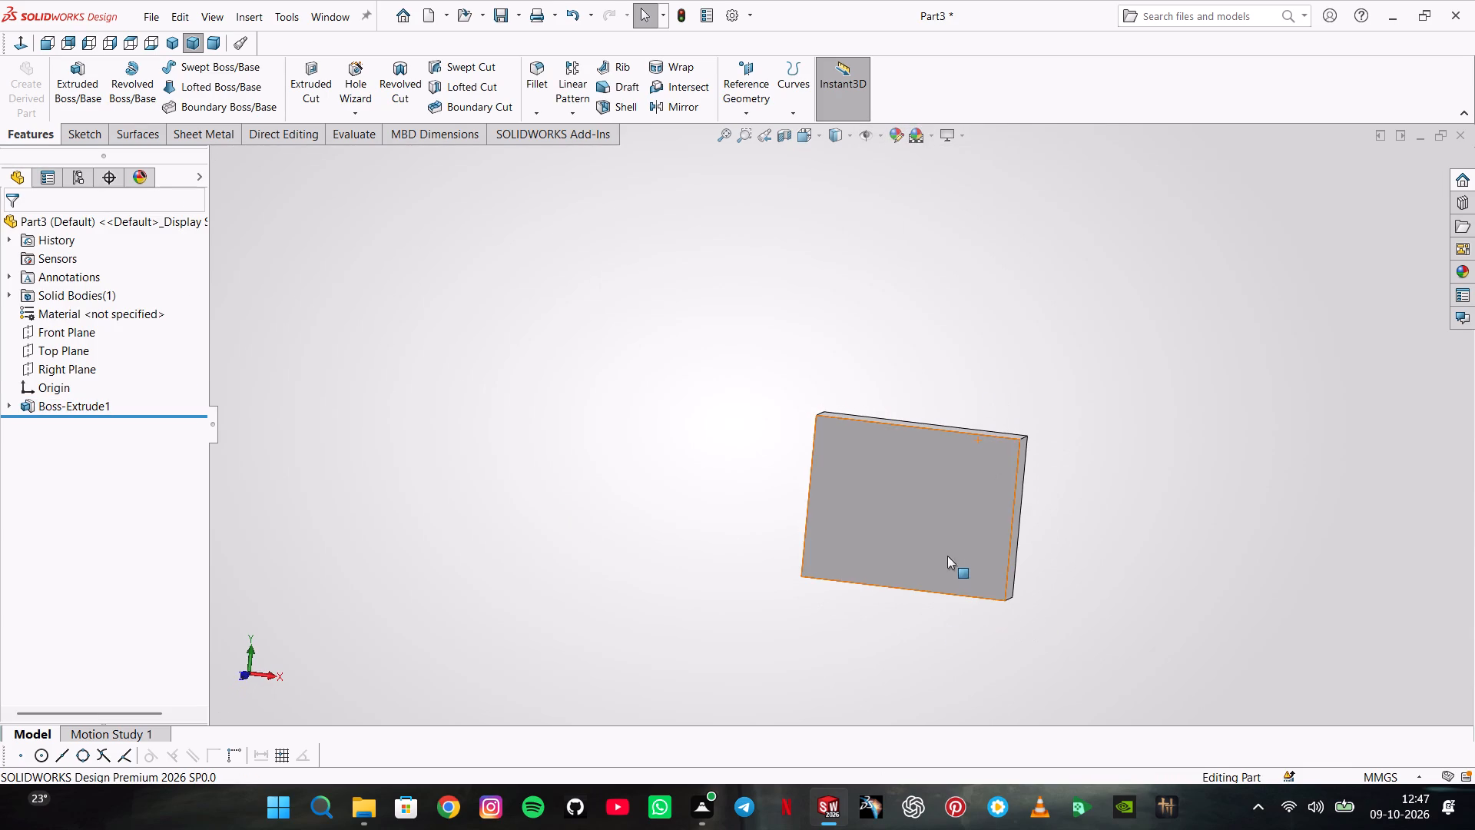
scroll(936, 622, "down", 1)
middle_click_drag(936, 622, 941, 440)
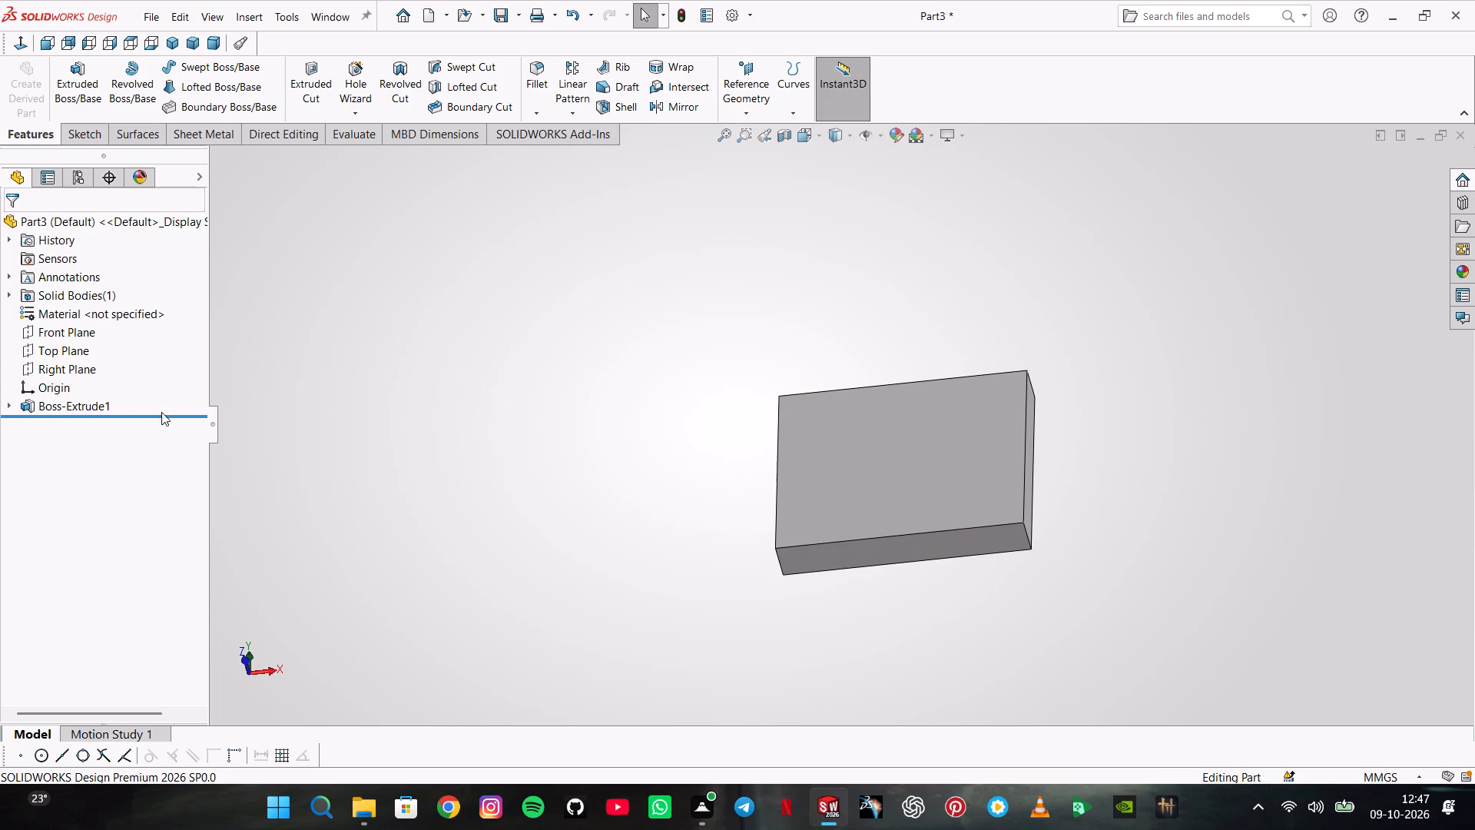
left_click(80, 343)
left_click(98, 321)
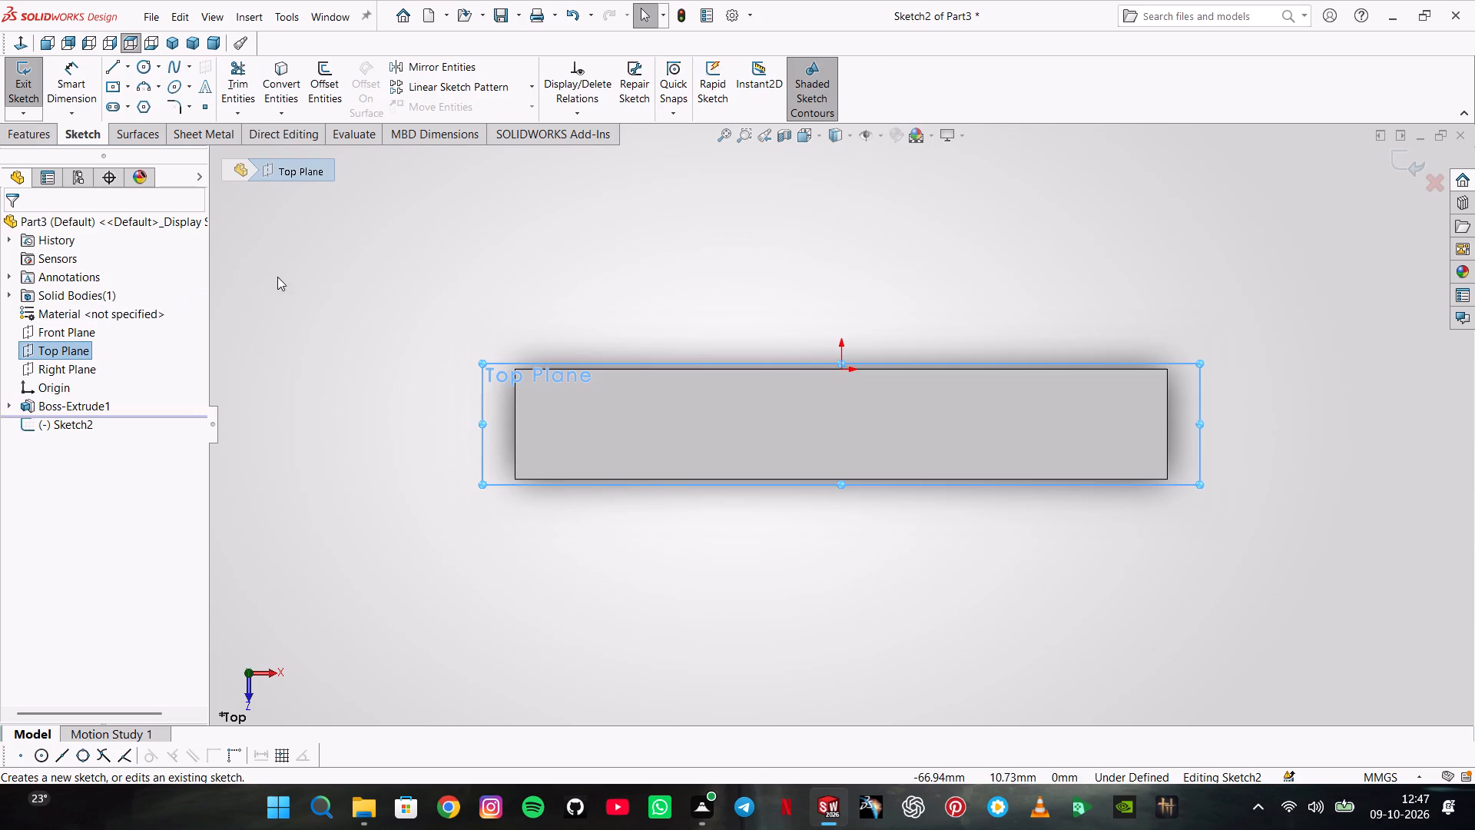
left_click(126, 85)
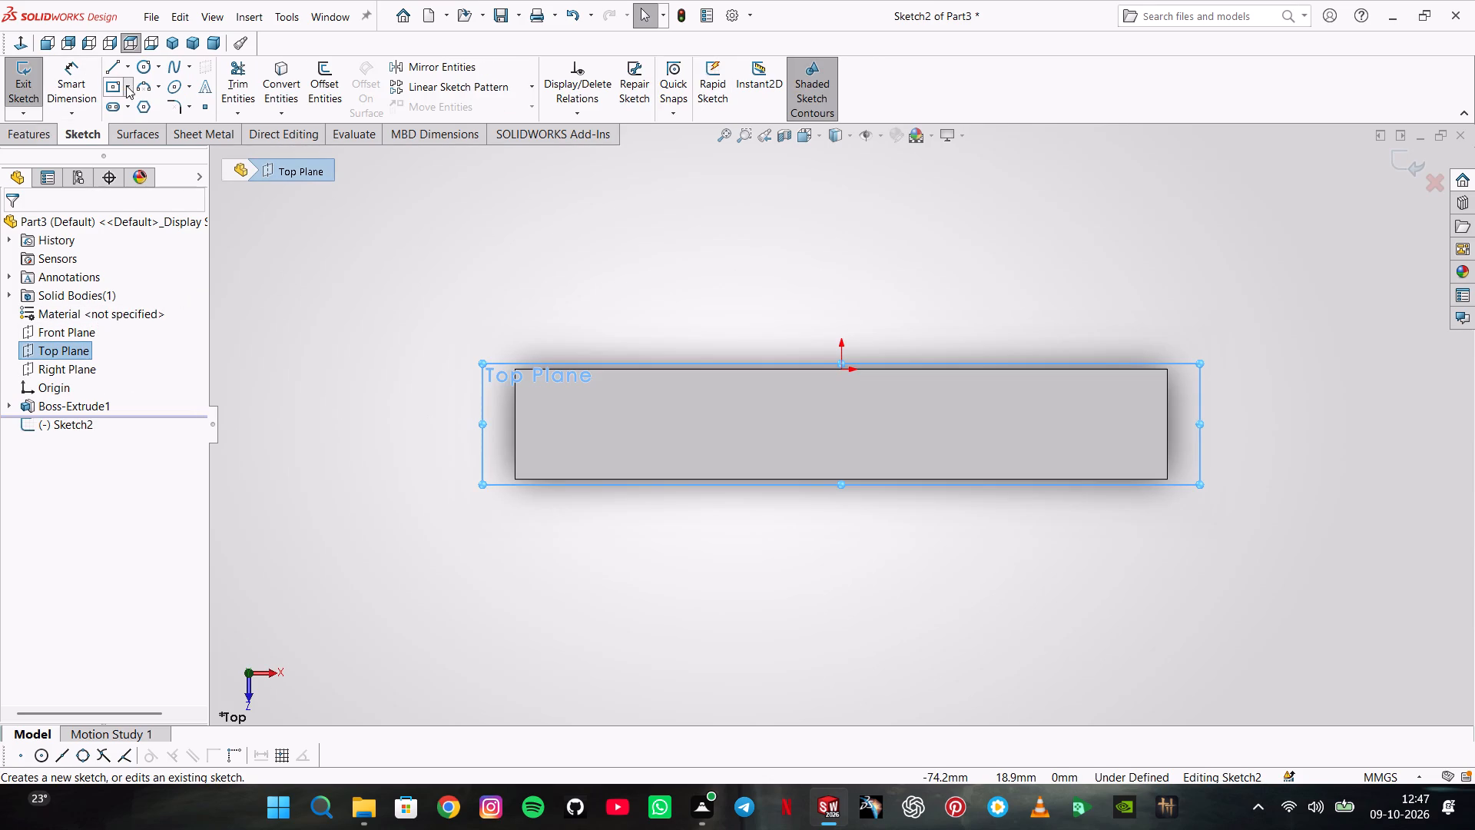
left_click(143, 144)
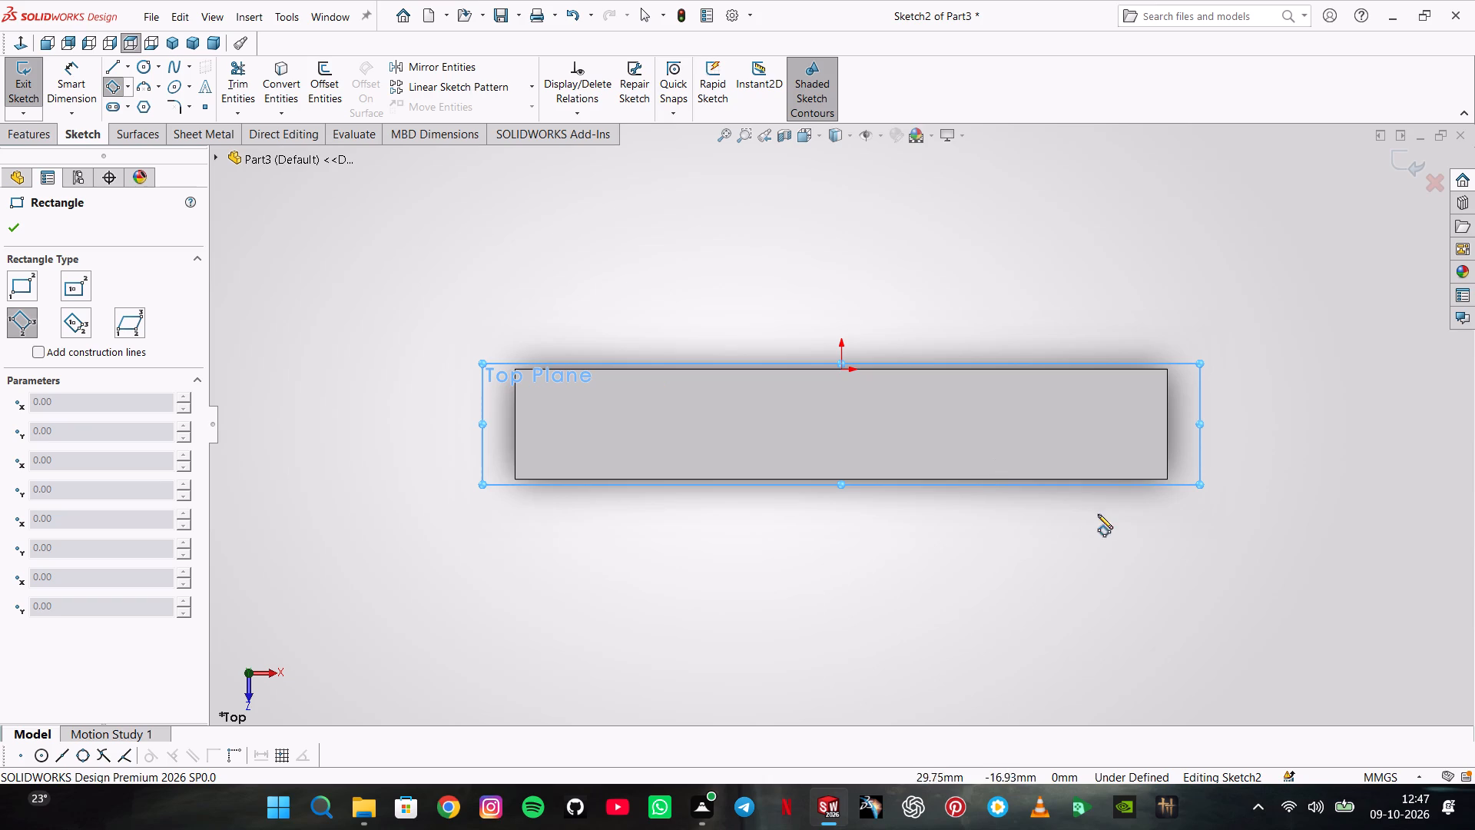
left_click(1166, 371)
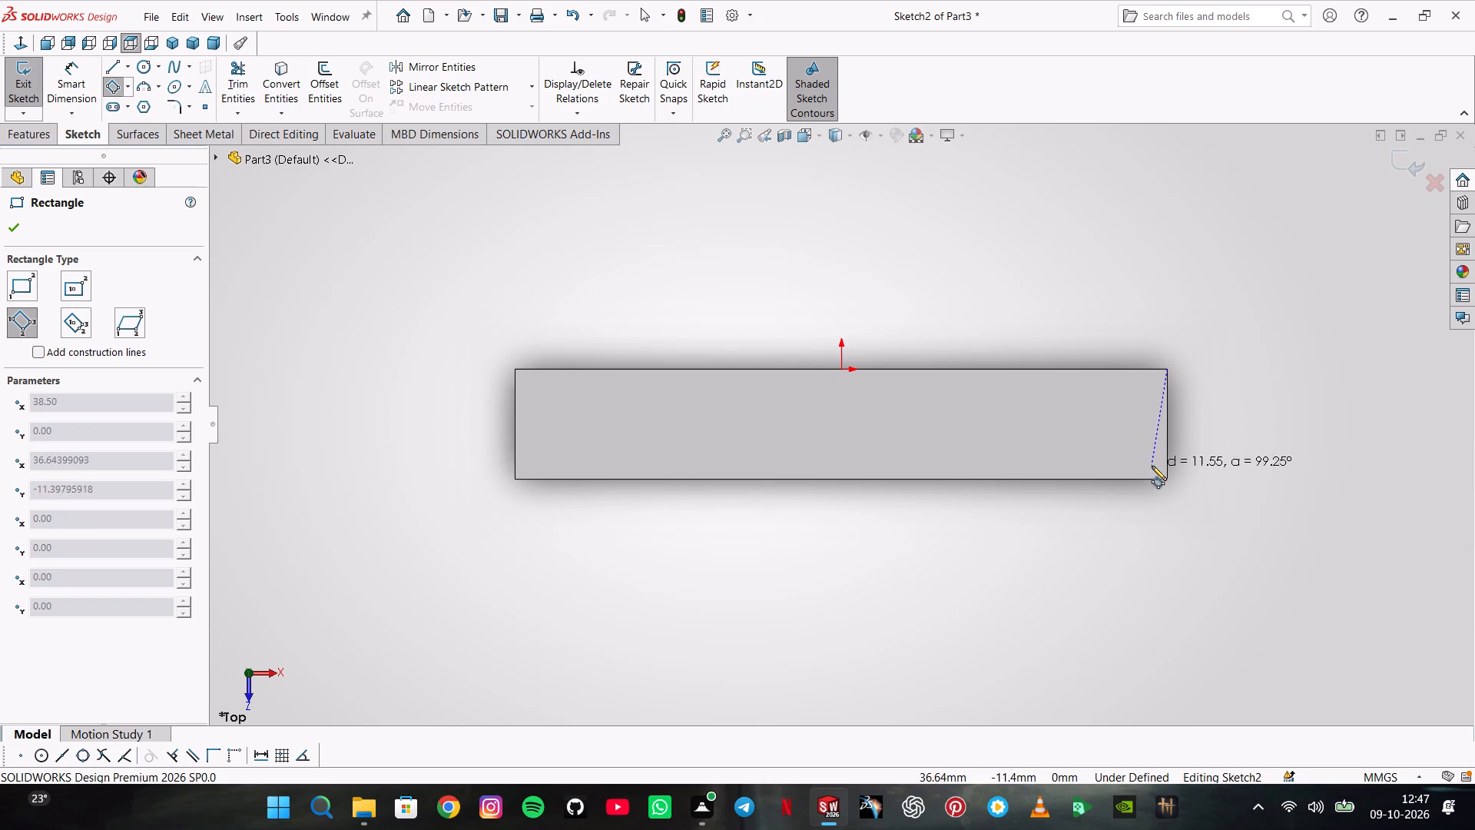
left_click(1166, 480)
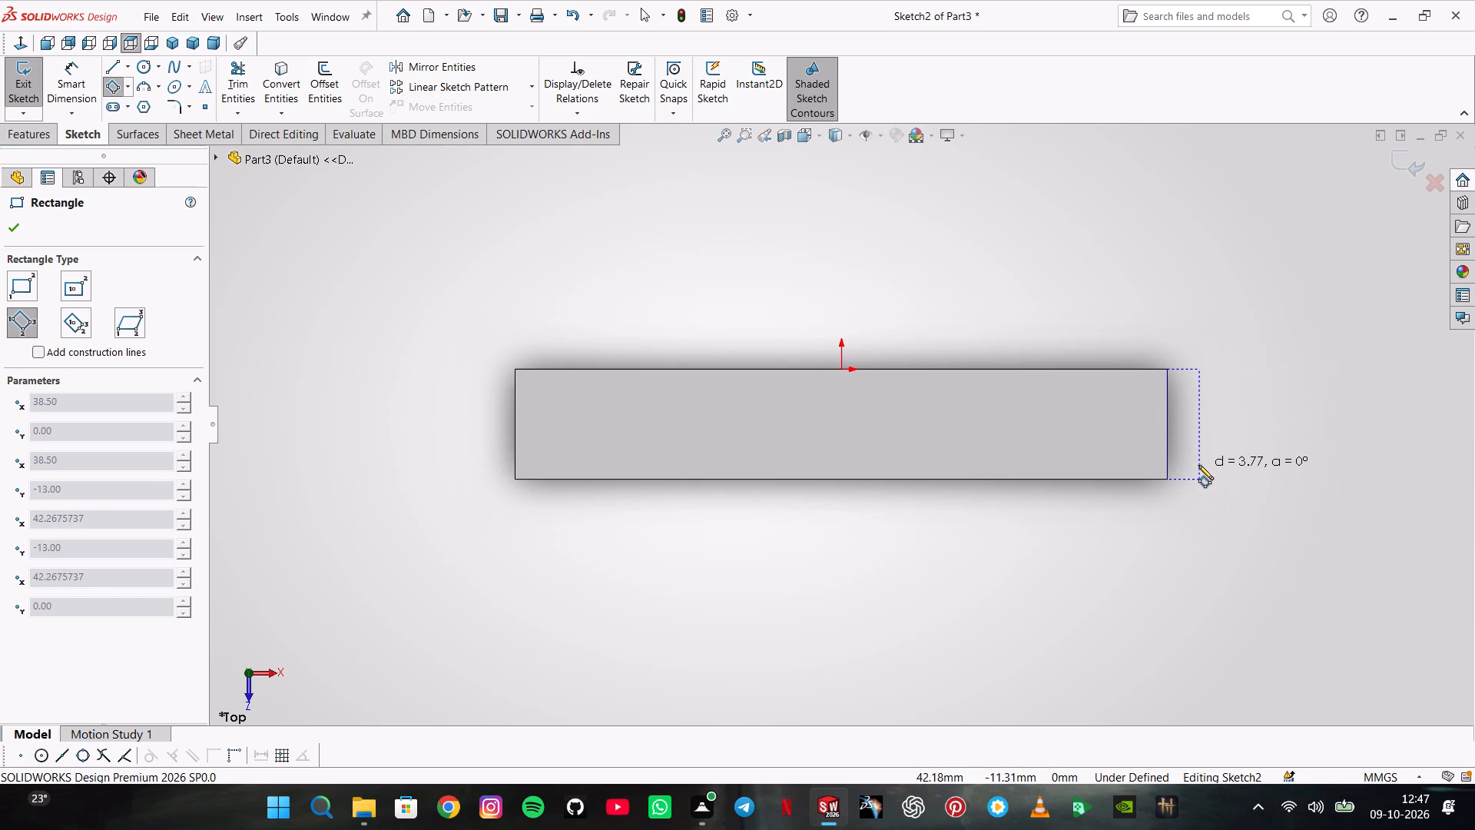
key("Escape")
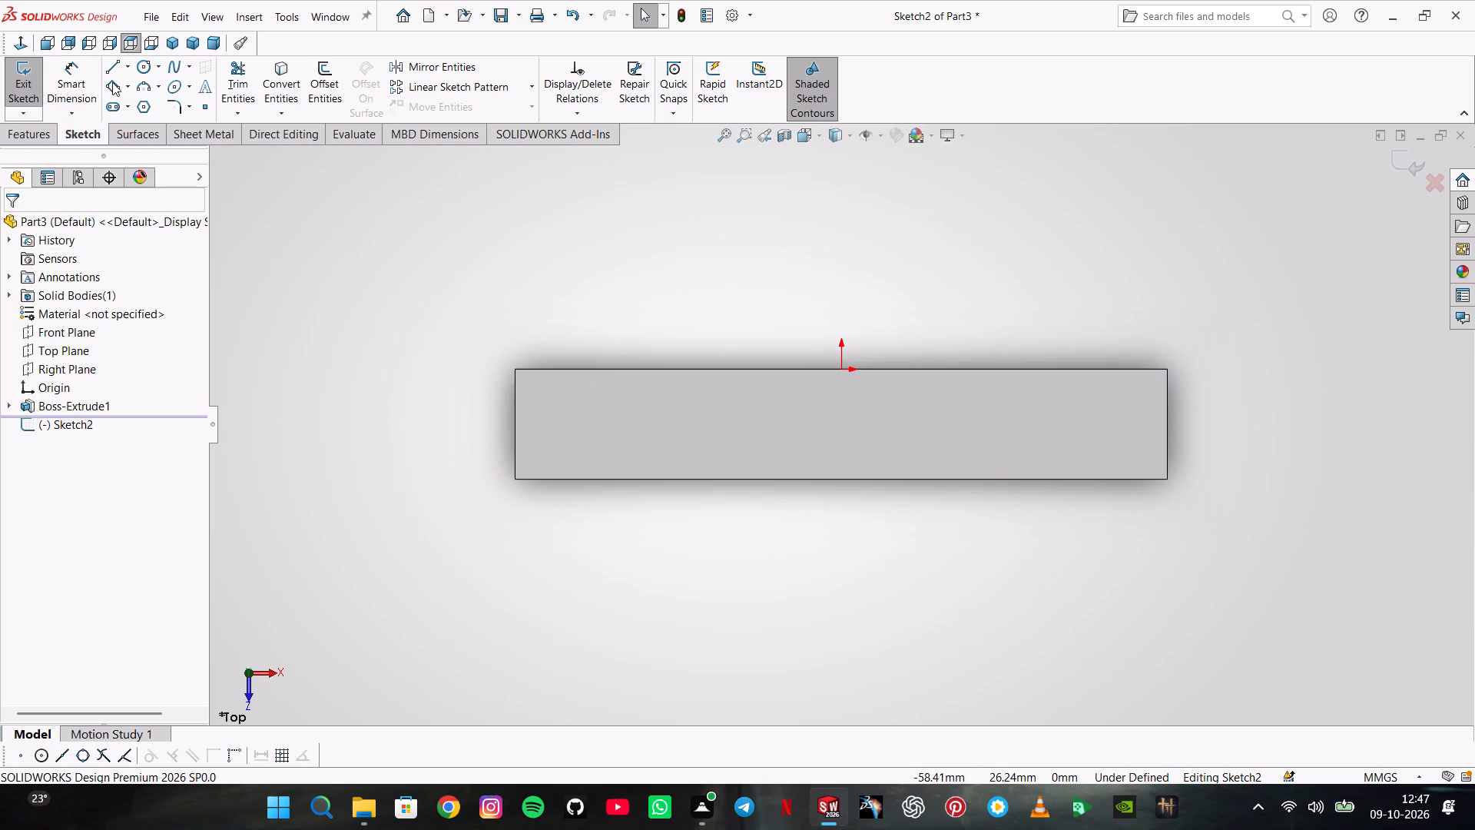
Draw a tilted 3 point corner rectangle, about 37 by 12 mm, sloping outward from the plate's +X end corner on the origin-side edge.
left_click(113, 83)
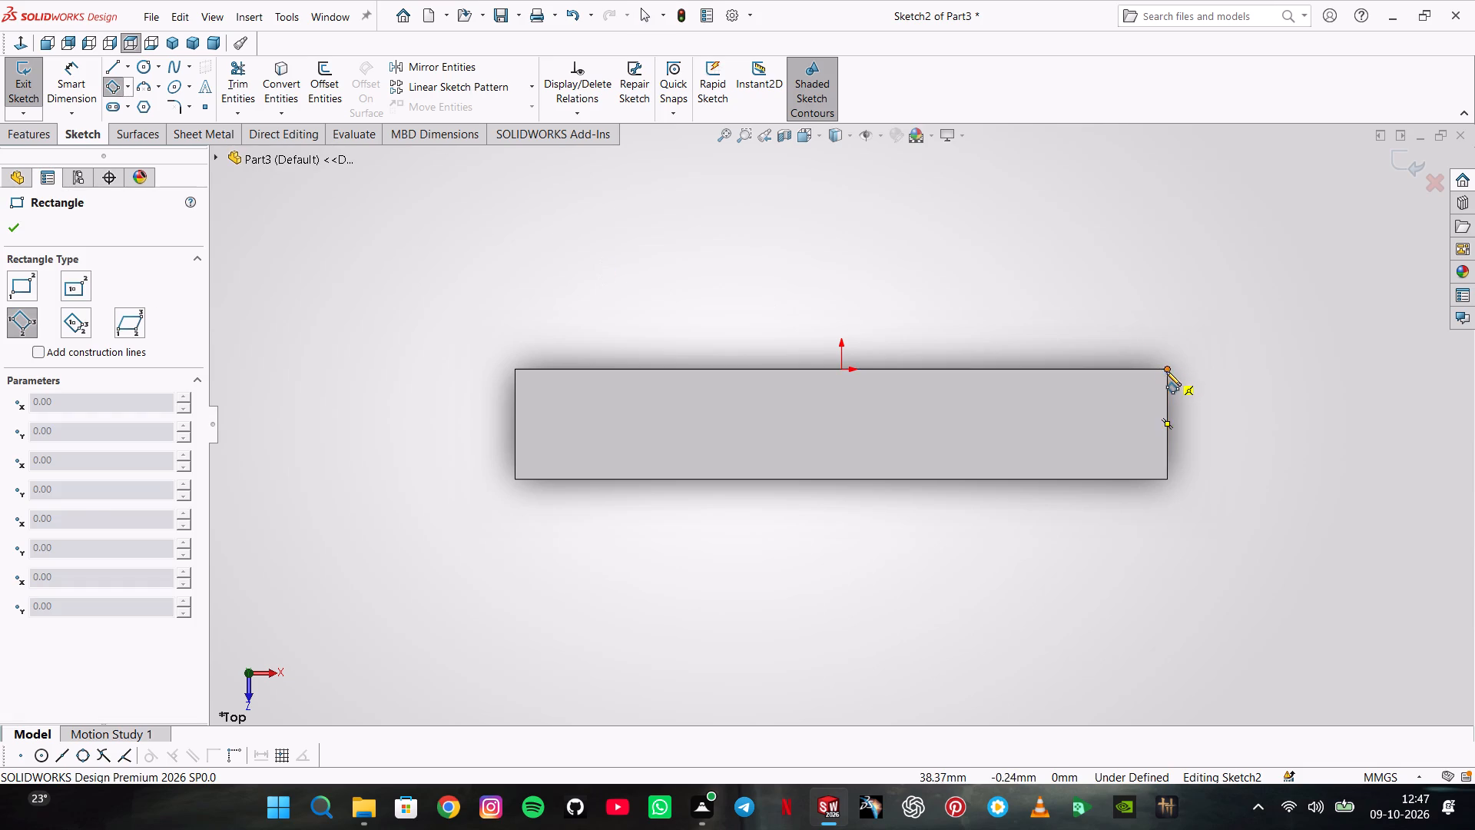
left_click(1166, 369)
left_click(1441, 517)
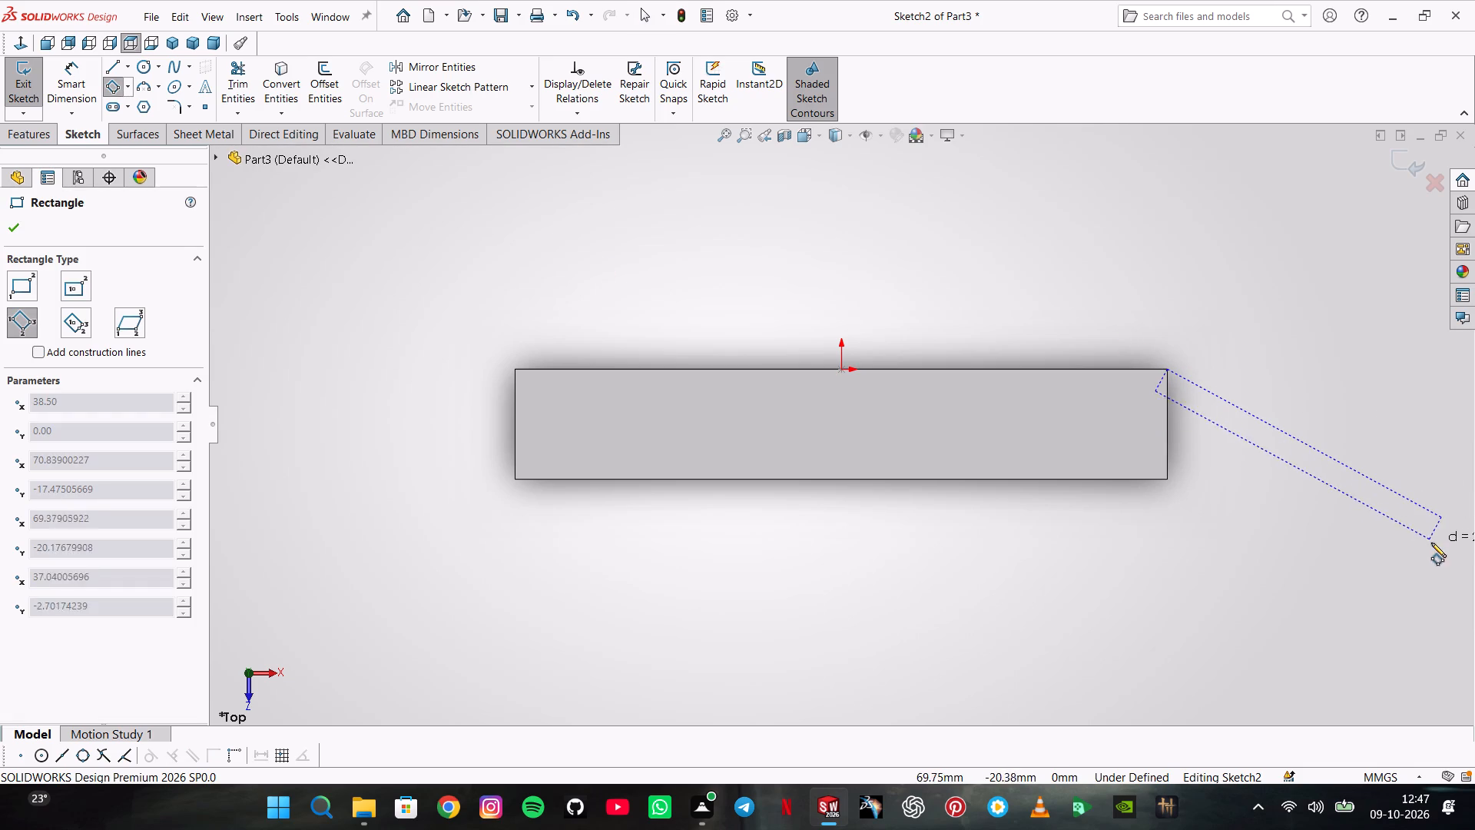
left_click(1382, 596)
scroll(1210, 506, "down", 5)
key("Escape")
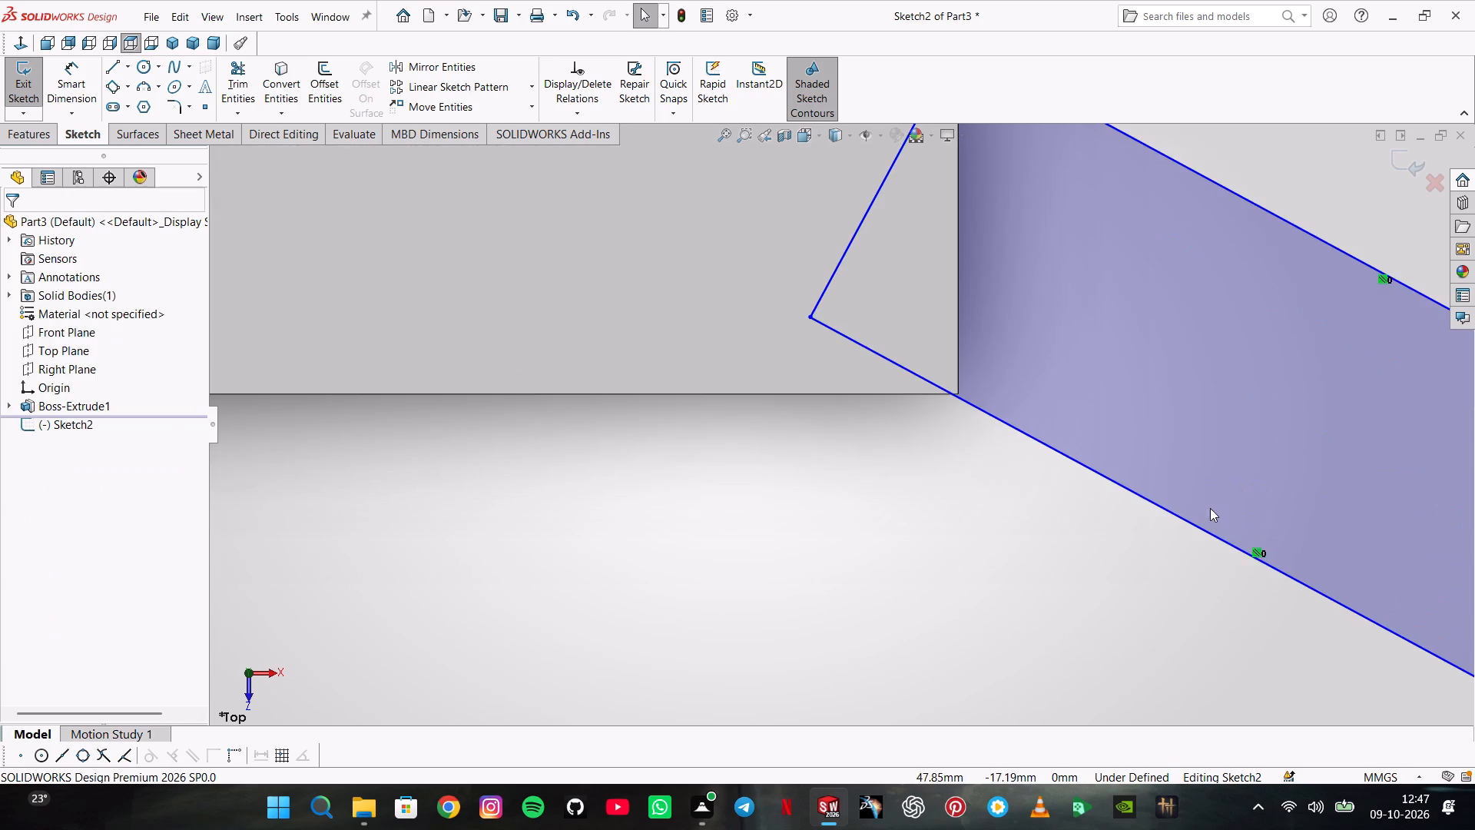
key("Escape")
key("Escape")
scroll(1002, 432, "up", 4)
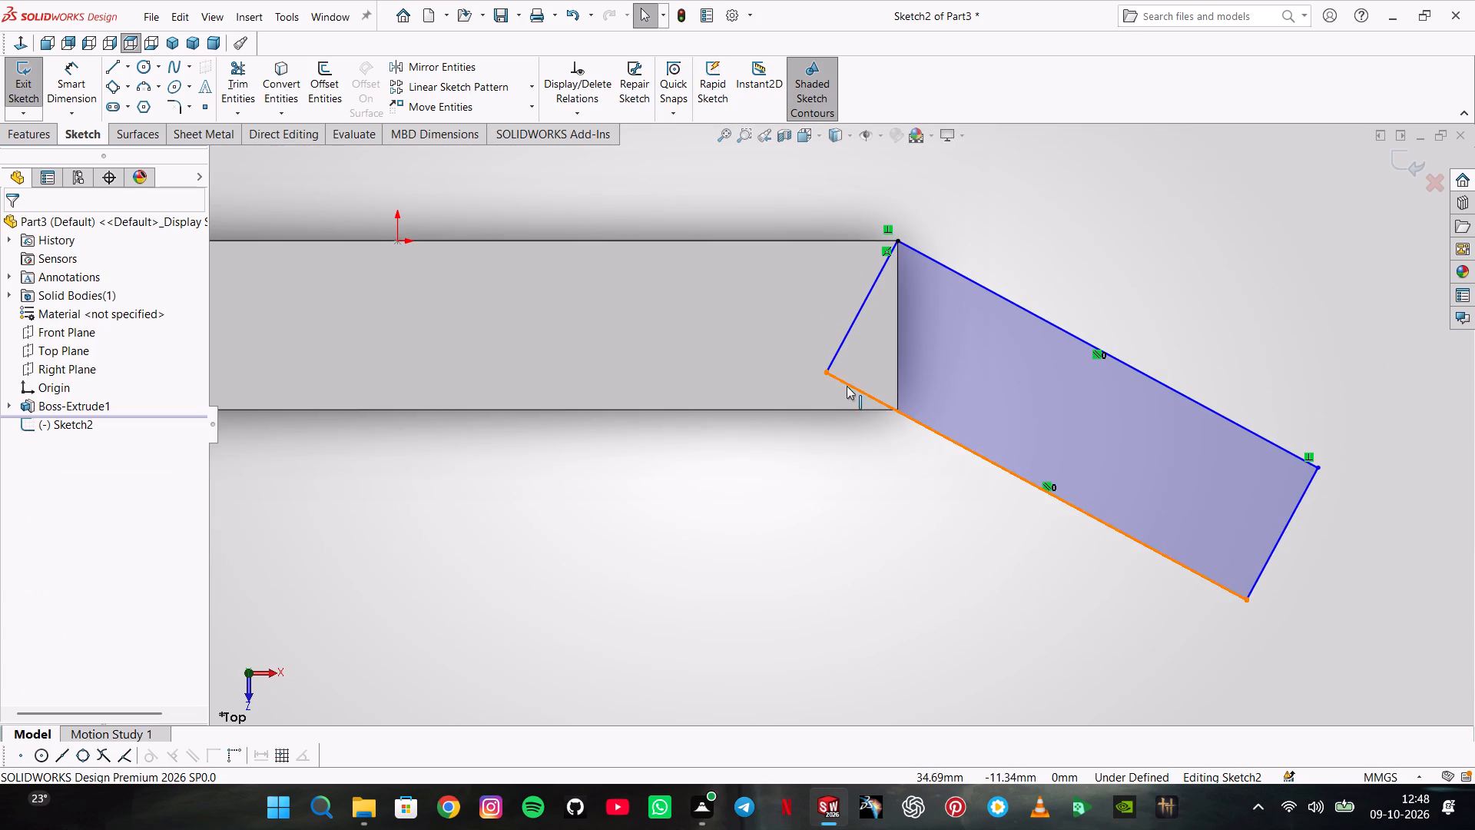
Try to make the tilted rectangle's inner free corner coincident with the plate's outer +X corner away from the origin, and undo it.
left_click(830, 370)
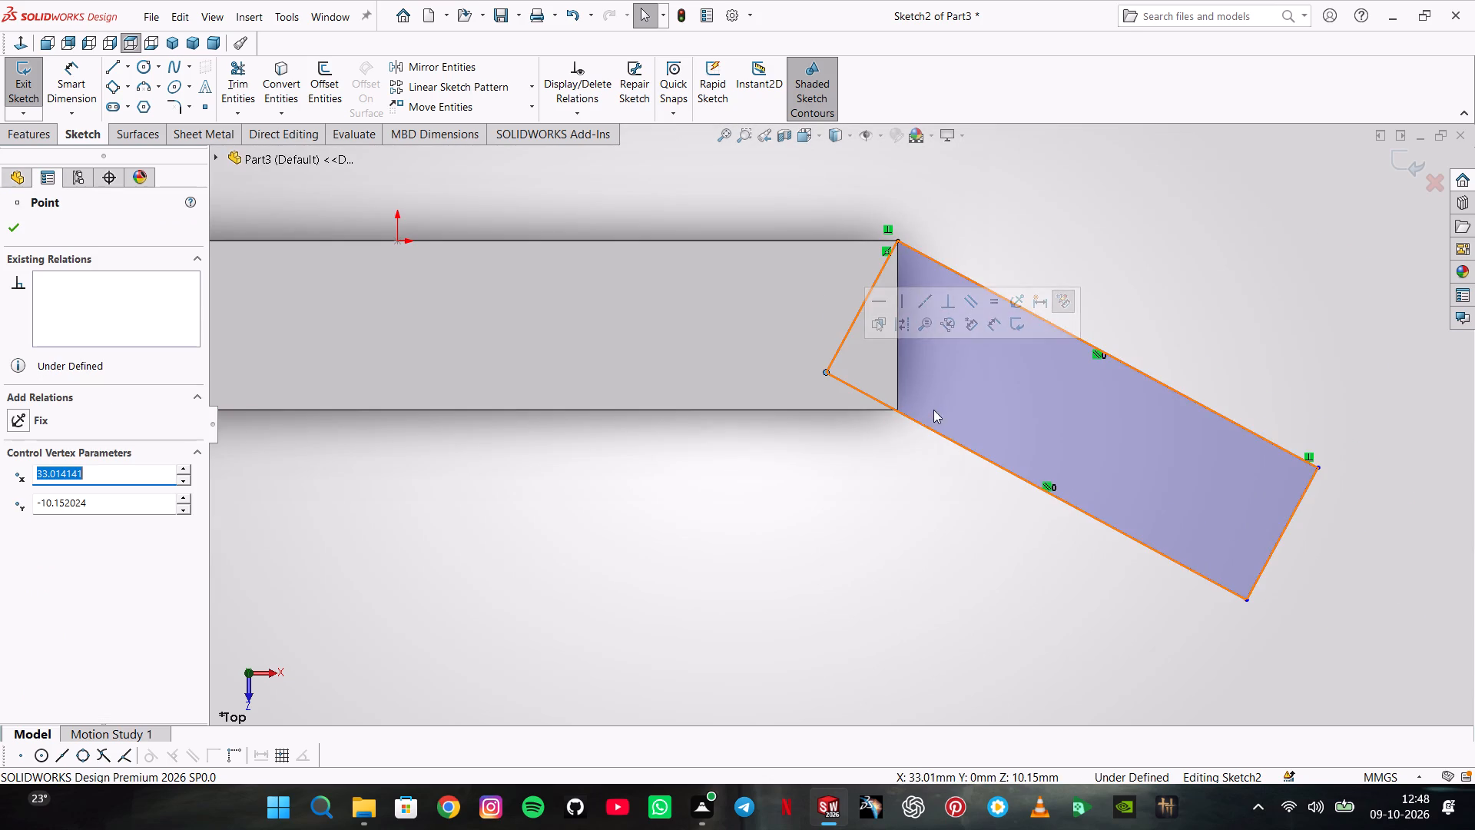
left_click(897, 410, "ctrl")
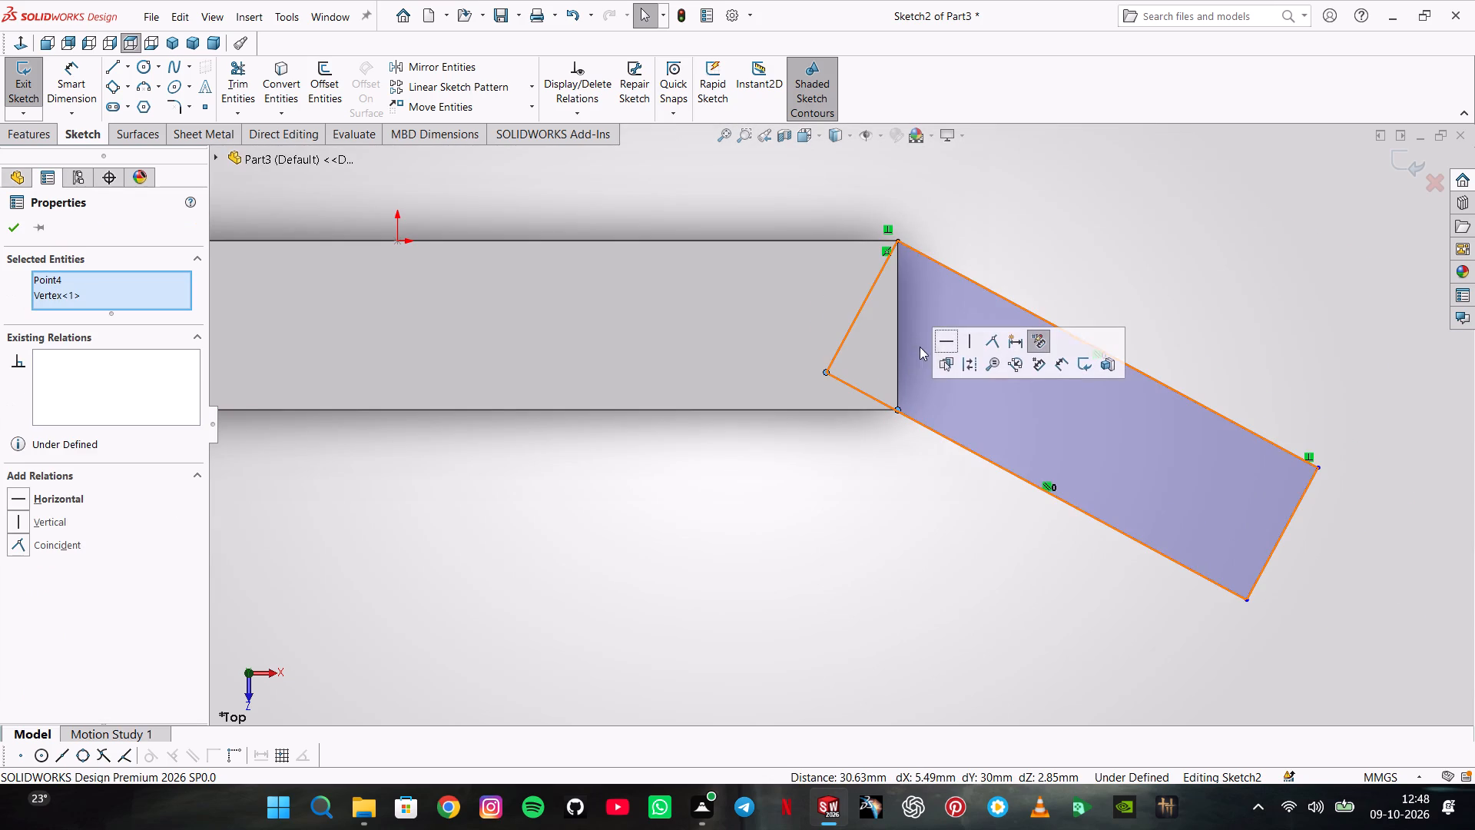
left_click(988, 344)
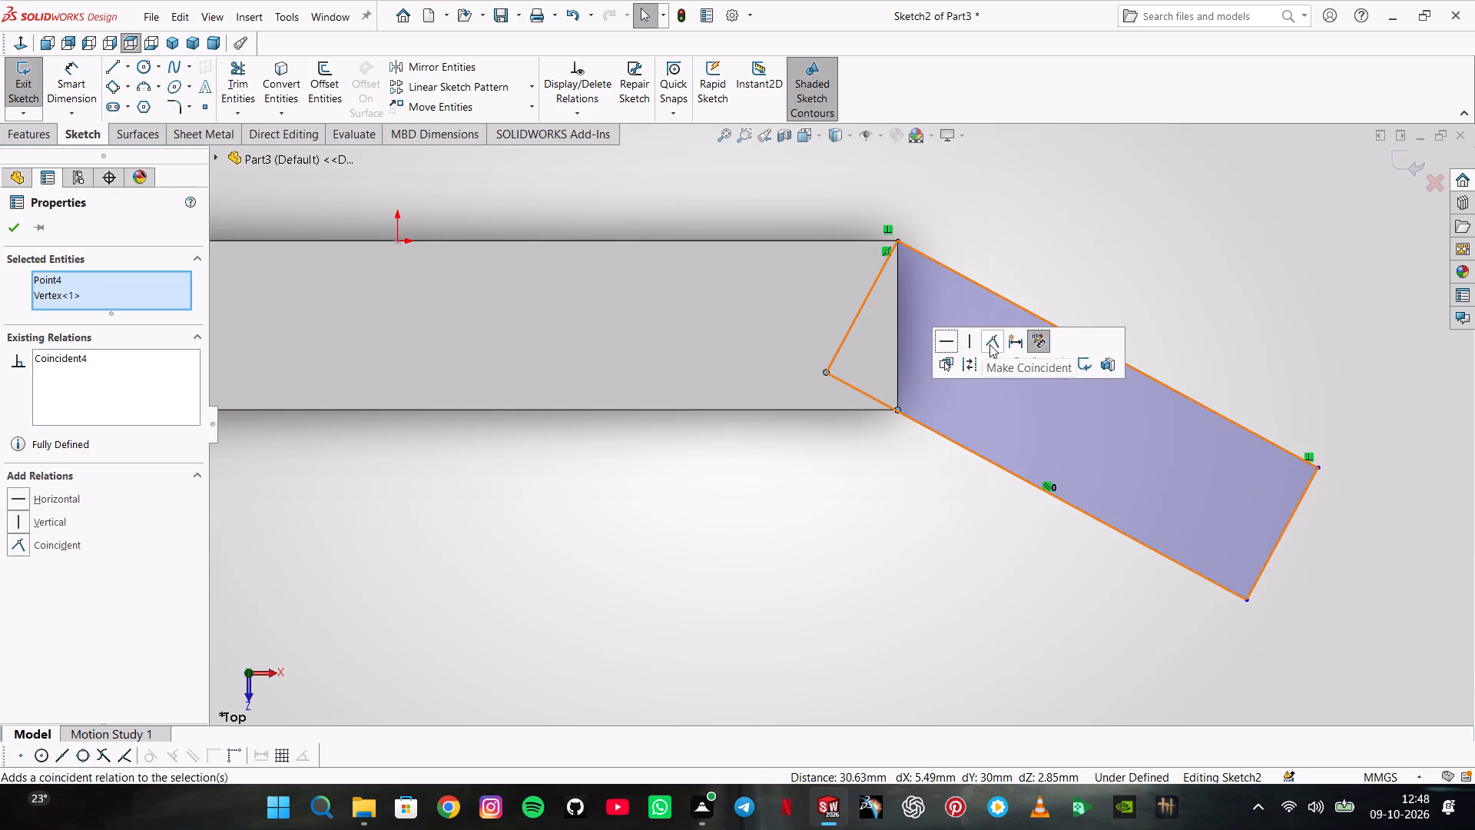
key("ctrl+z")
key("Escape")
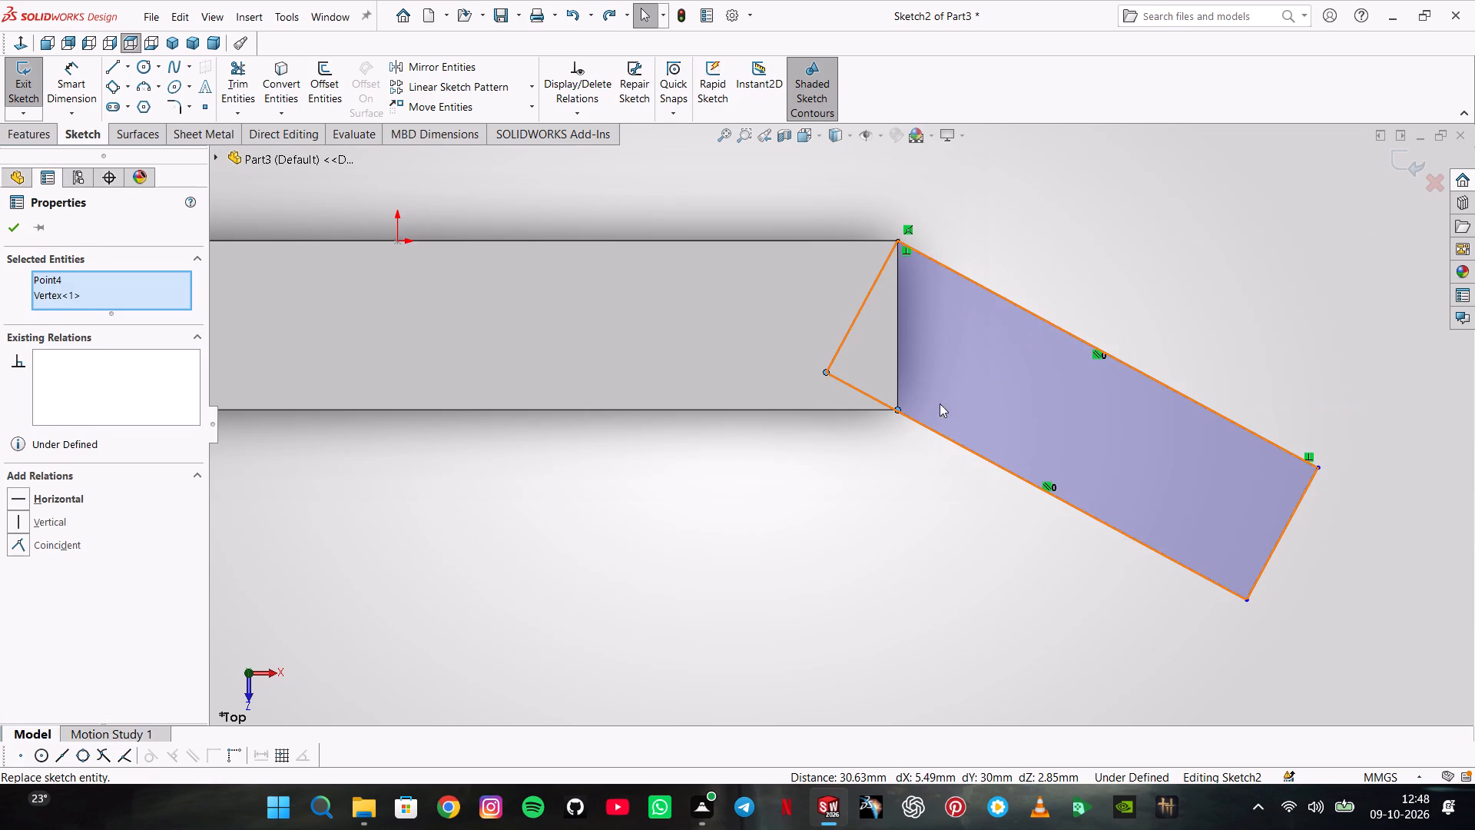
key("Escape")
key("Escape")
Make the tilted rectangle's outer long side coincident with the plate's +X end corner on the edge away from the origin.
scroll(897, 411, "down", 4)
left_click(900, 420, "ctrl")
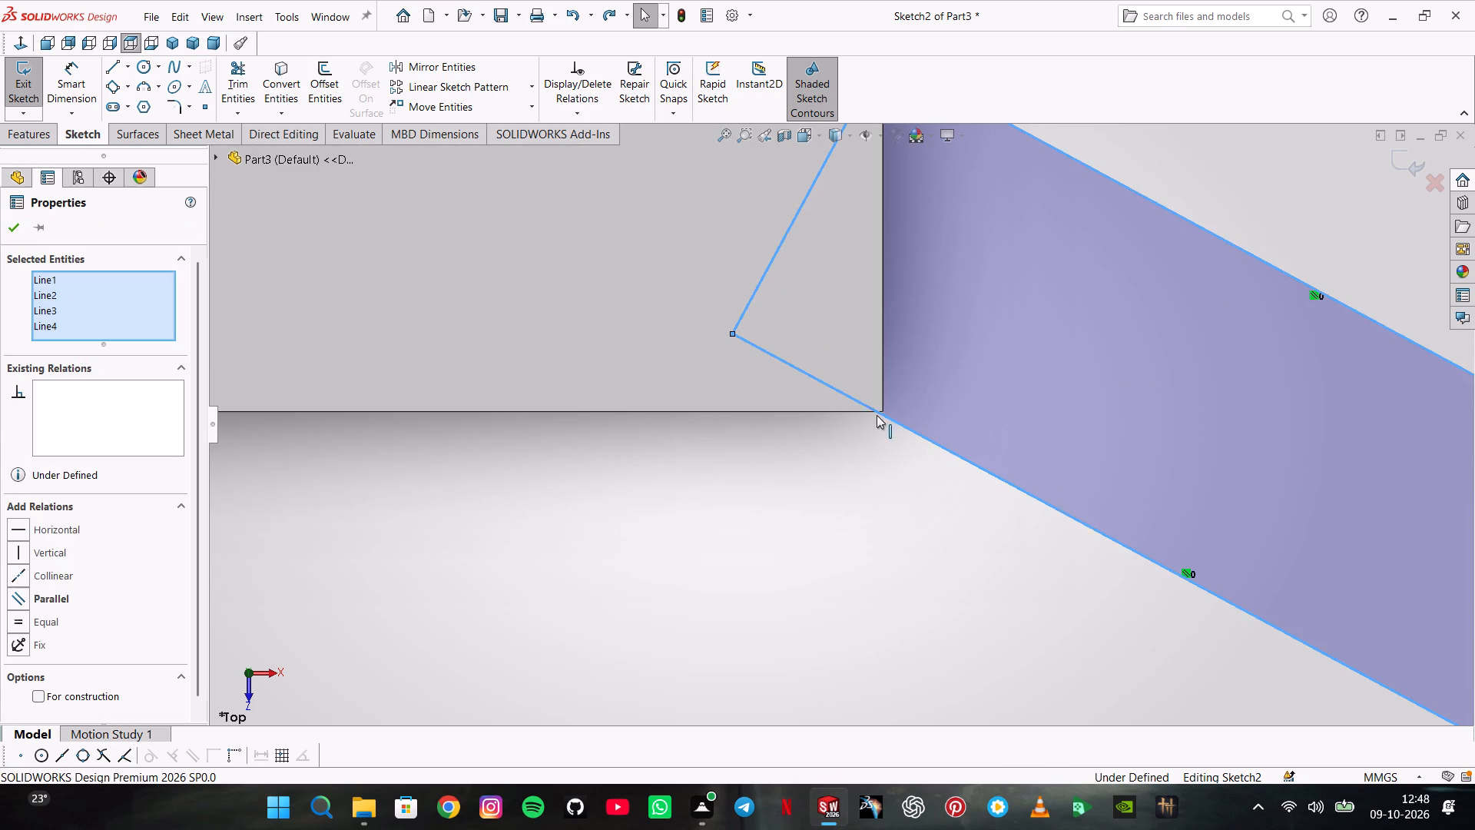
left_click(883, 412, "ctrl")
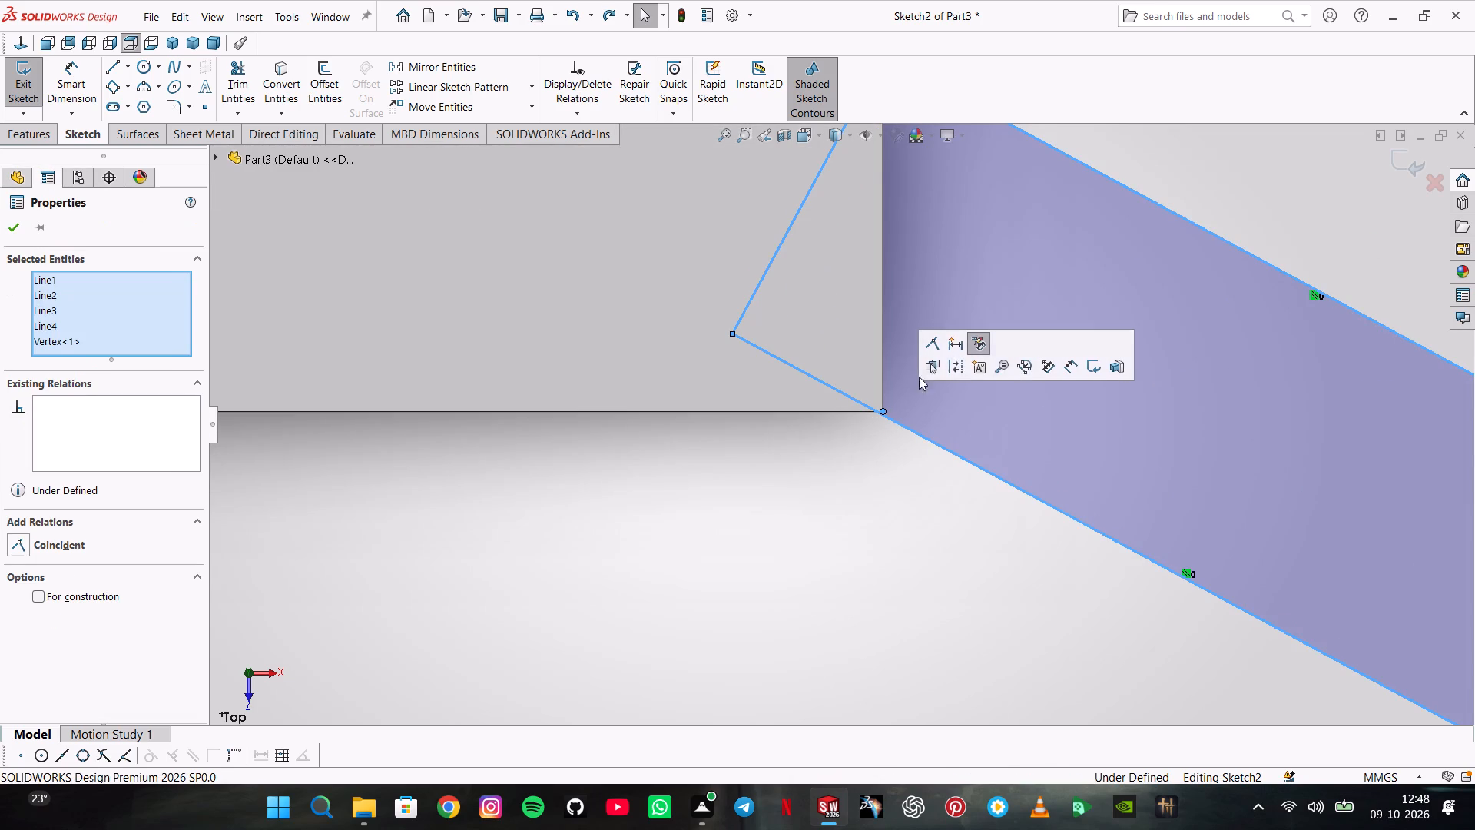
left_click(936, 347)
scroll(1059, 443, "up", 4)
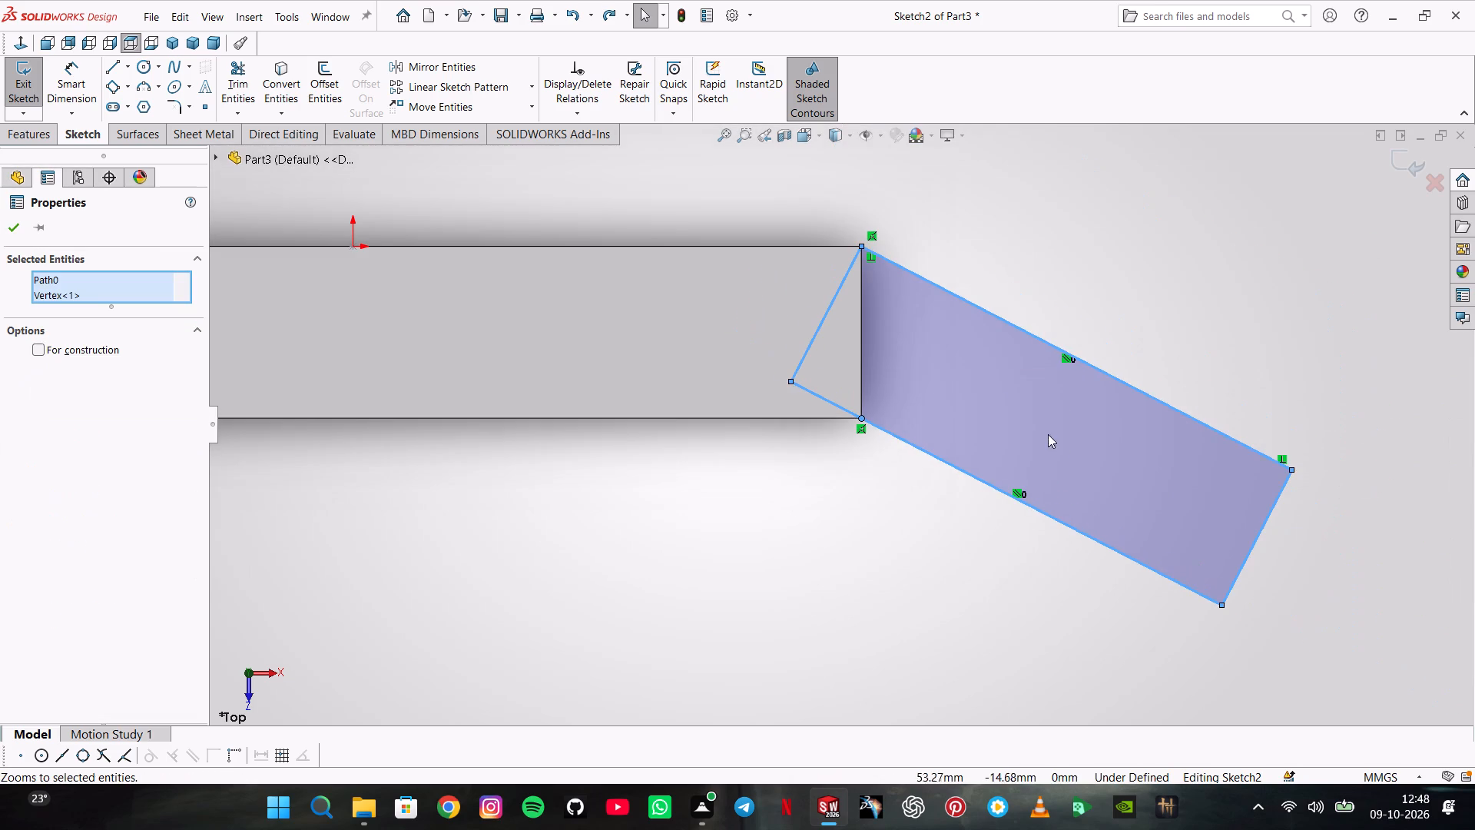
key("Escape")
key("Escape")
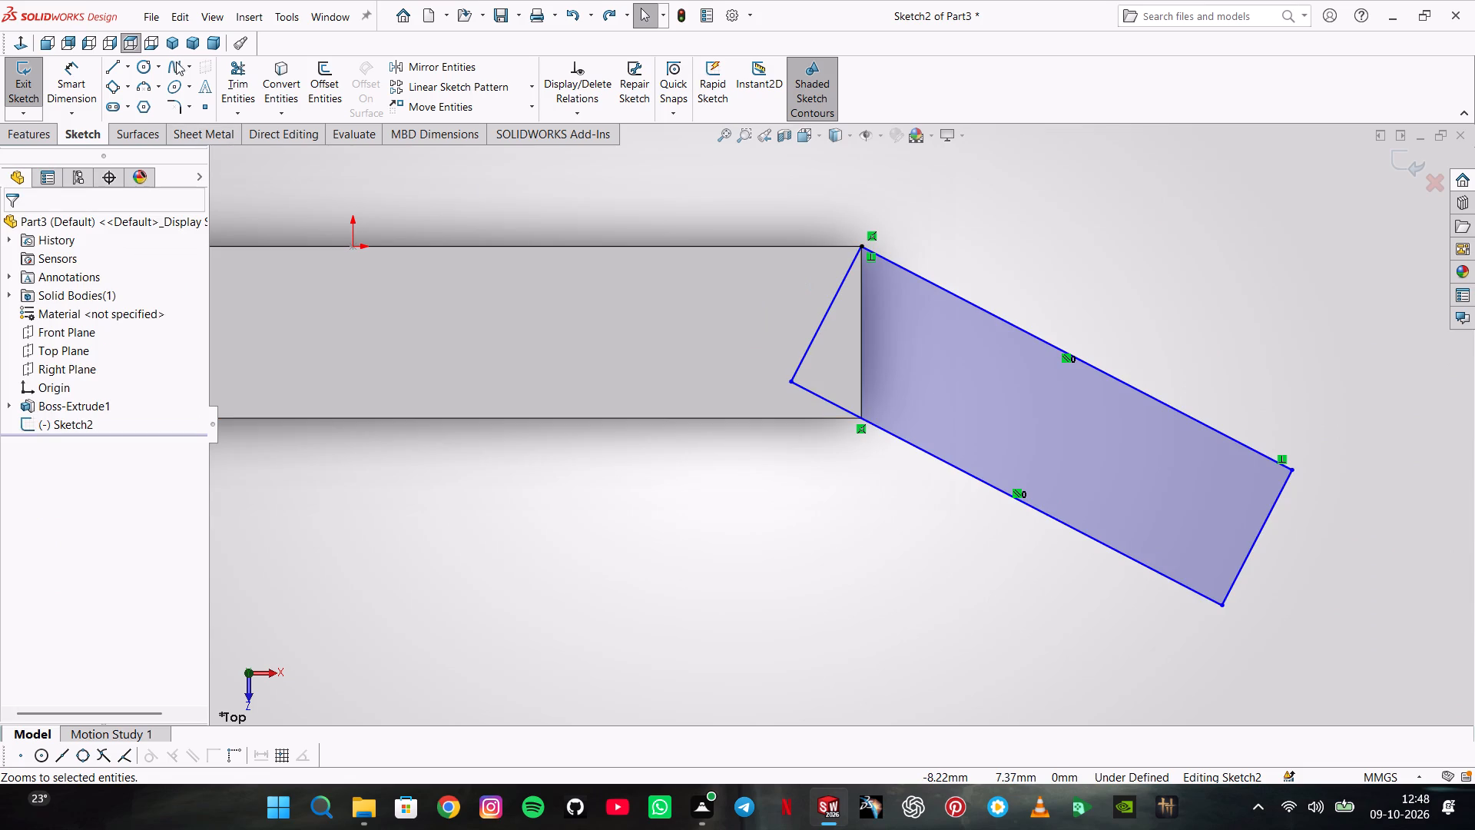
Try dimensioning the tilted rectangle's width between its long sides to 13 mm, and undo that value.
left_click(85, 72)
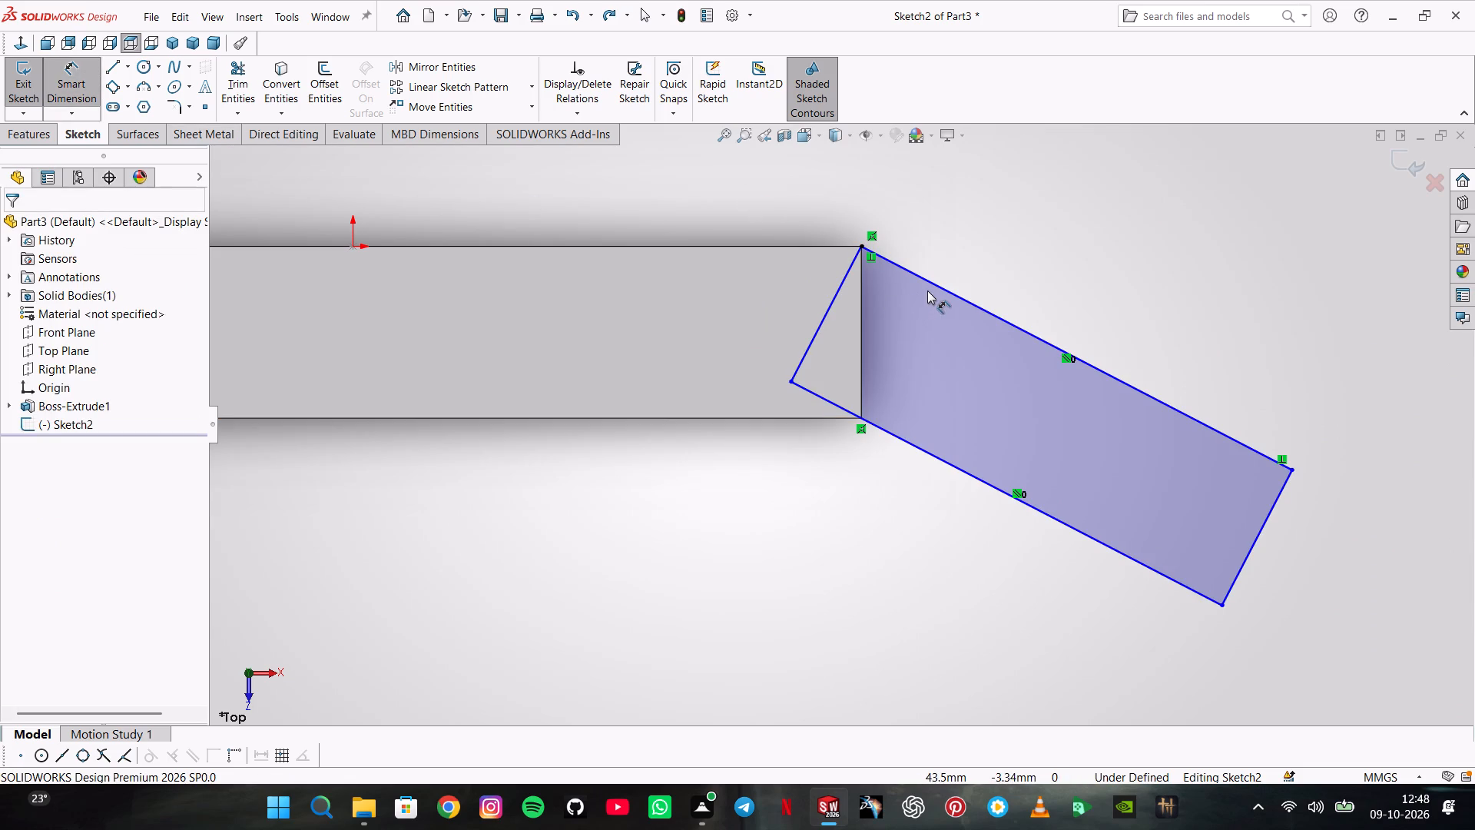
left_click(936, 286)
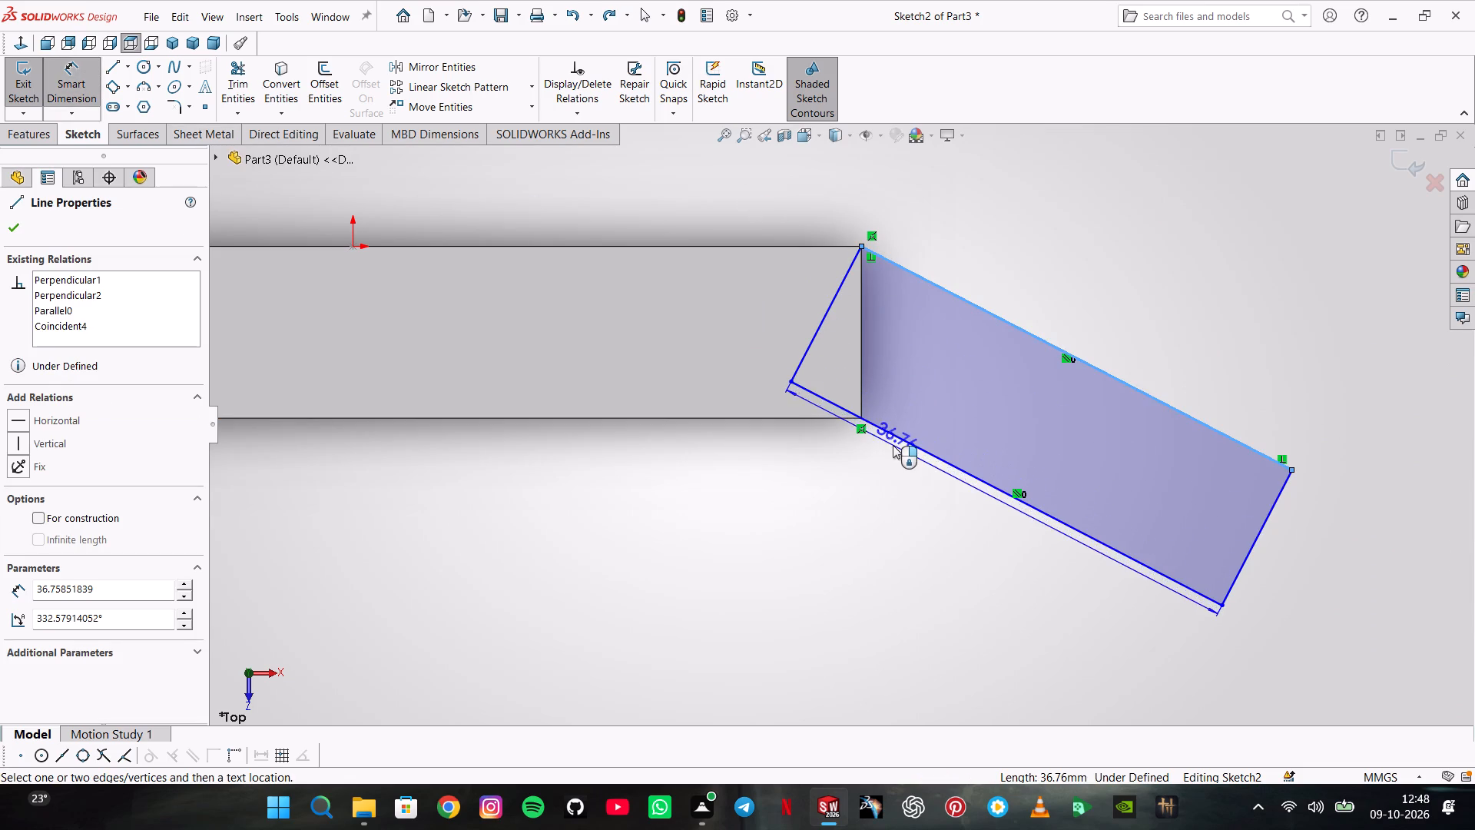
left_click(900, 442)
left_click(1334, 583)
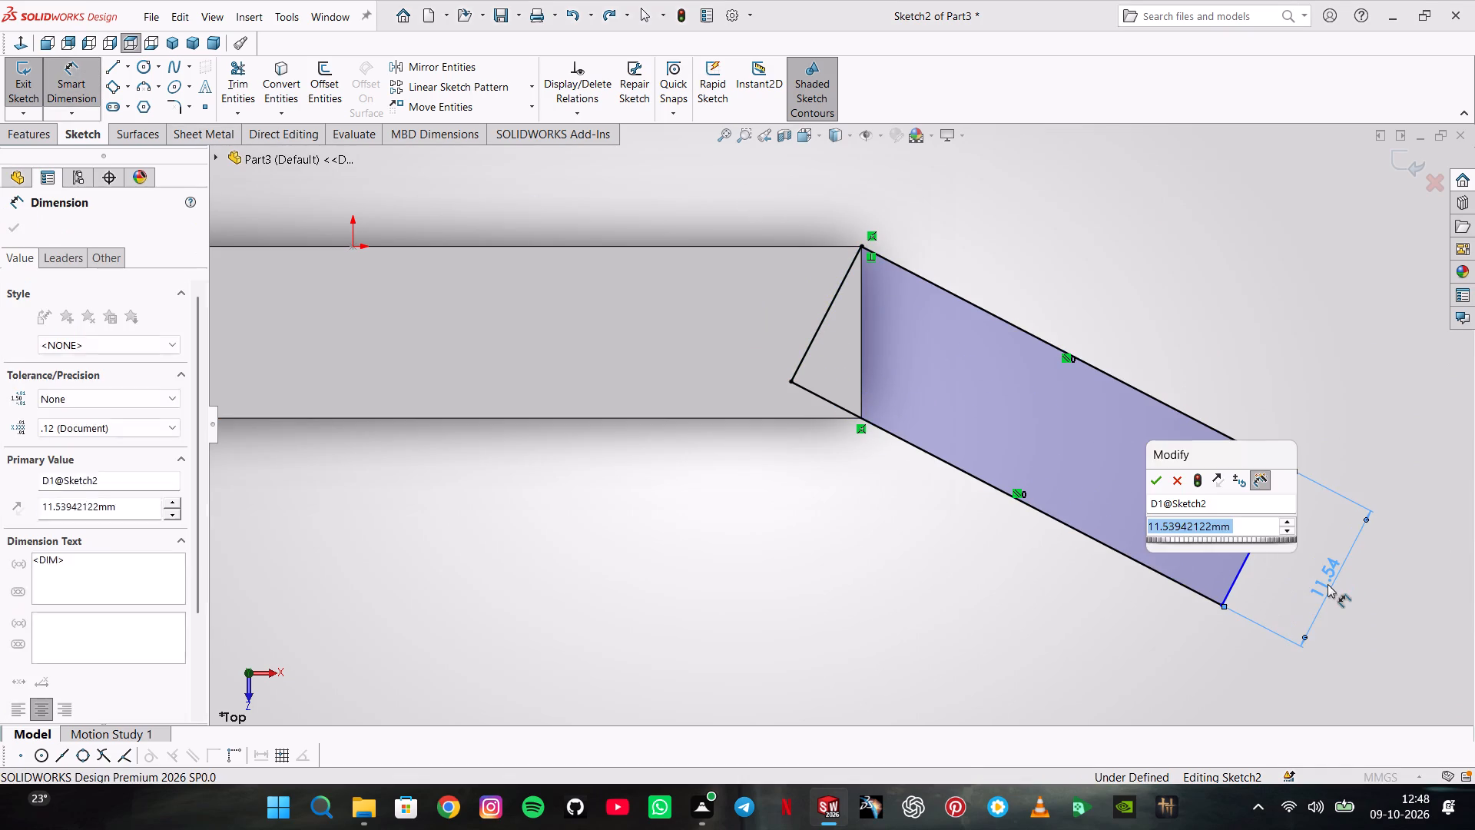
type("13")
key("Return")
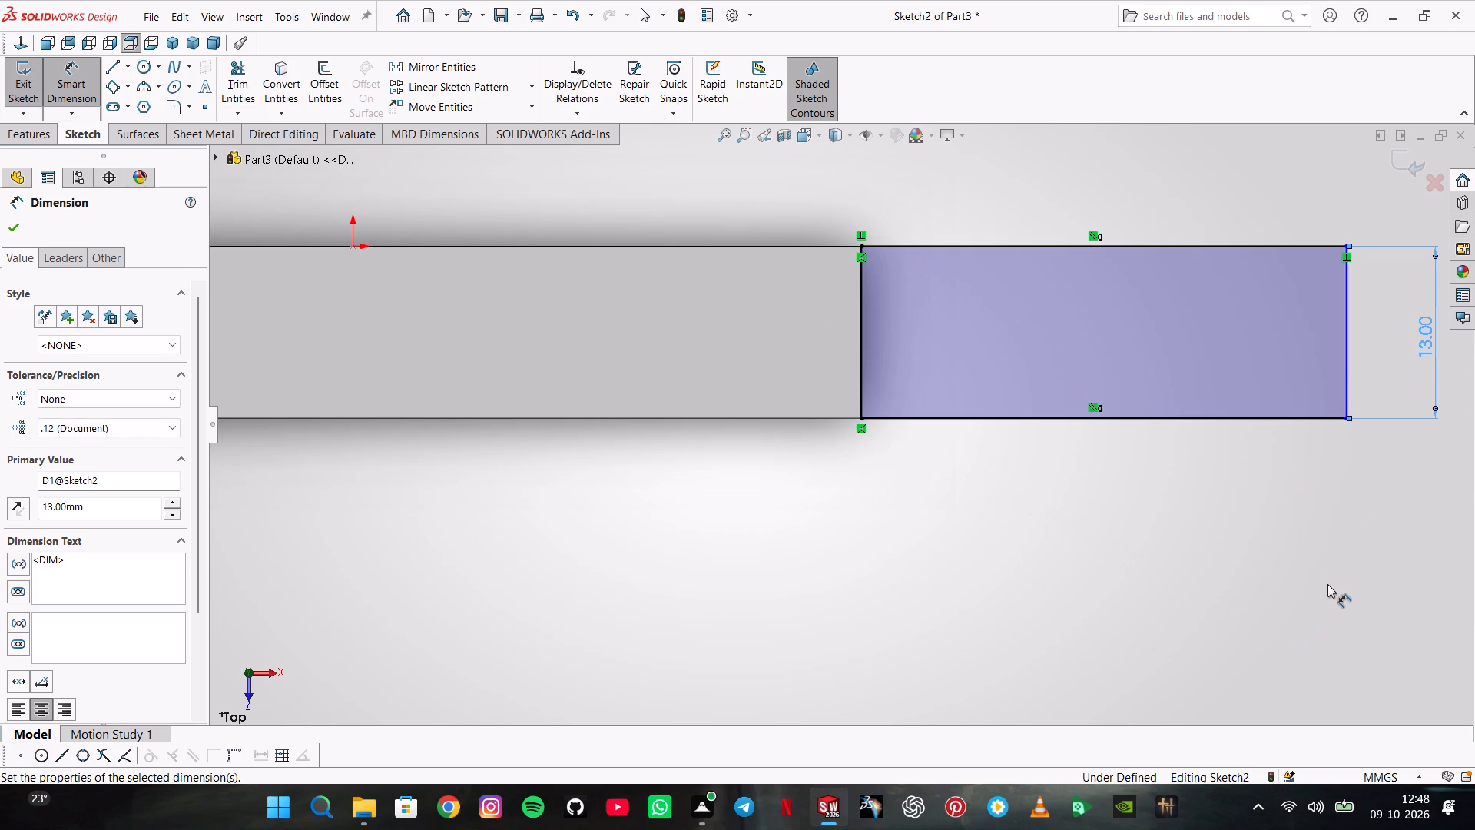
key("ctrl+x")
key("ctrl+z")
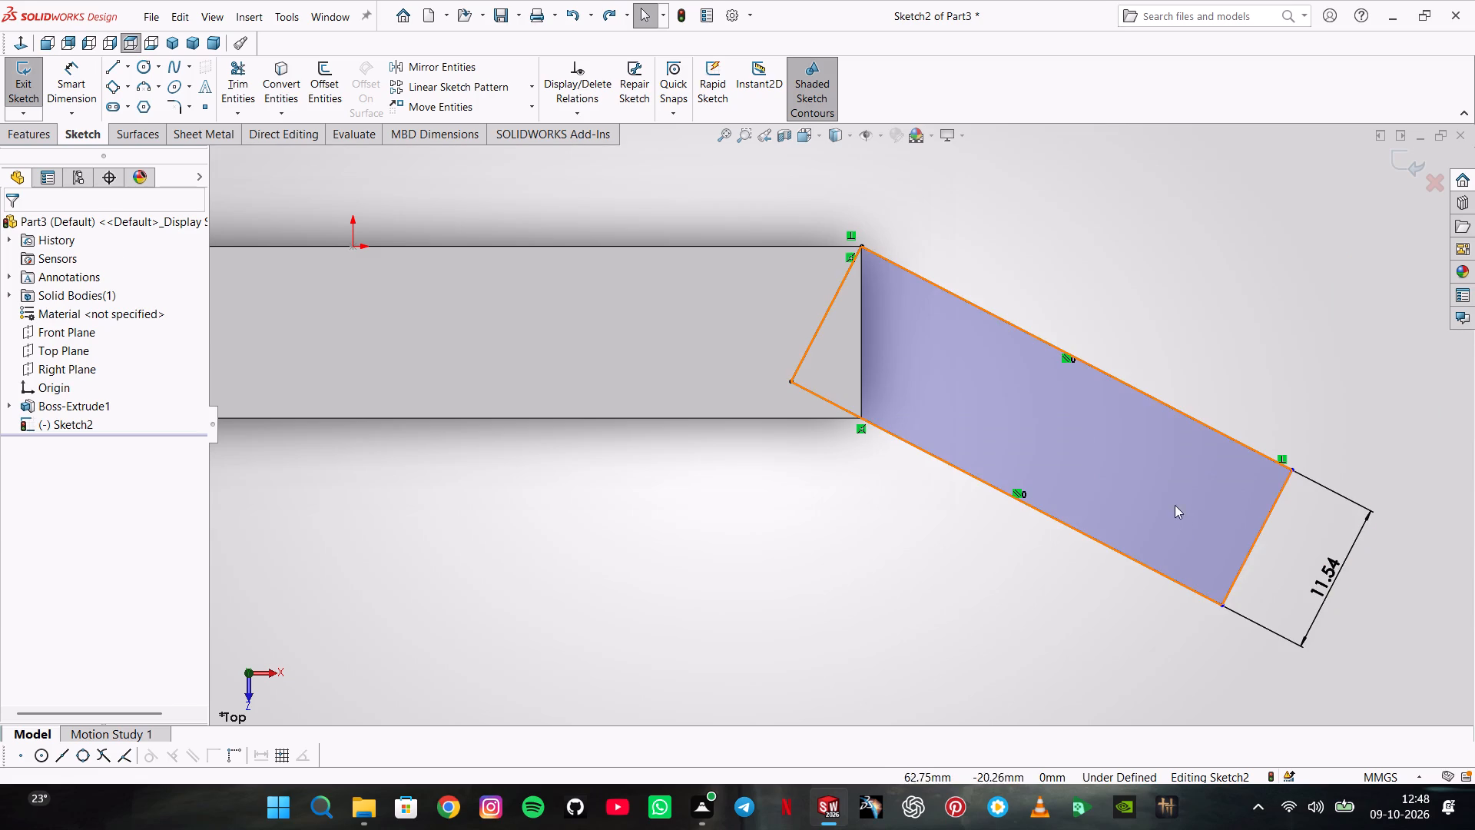
Delete the tilted rectangle from the sketch.
left_click(856, 432)
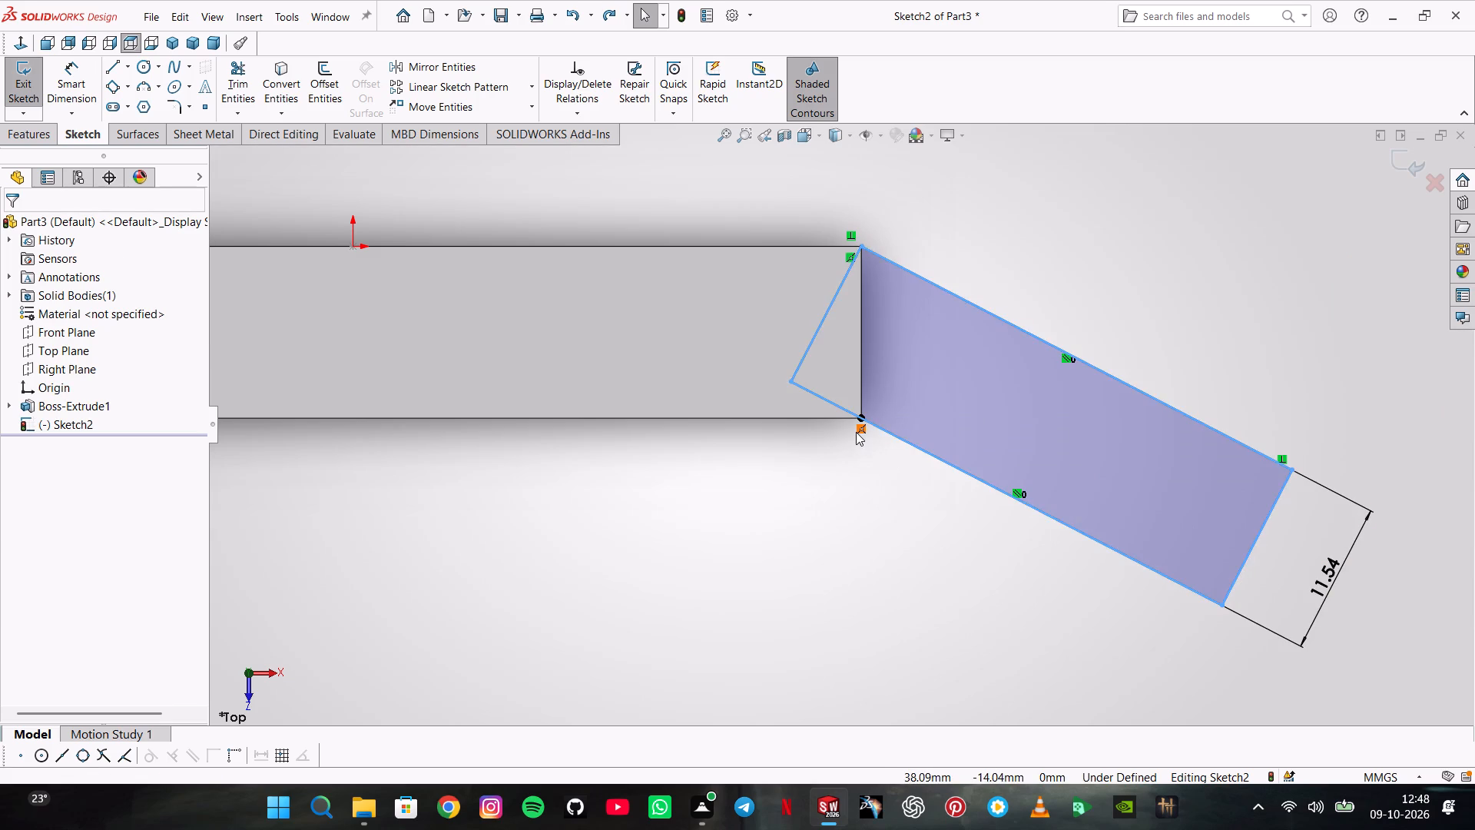
key("Escape")
left_click(991, 380)
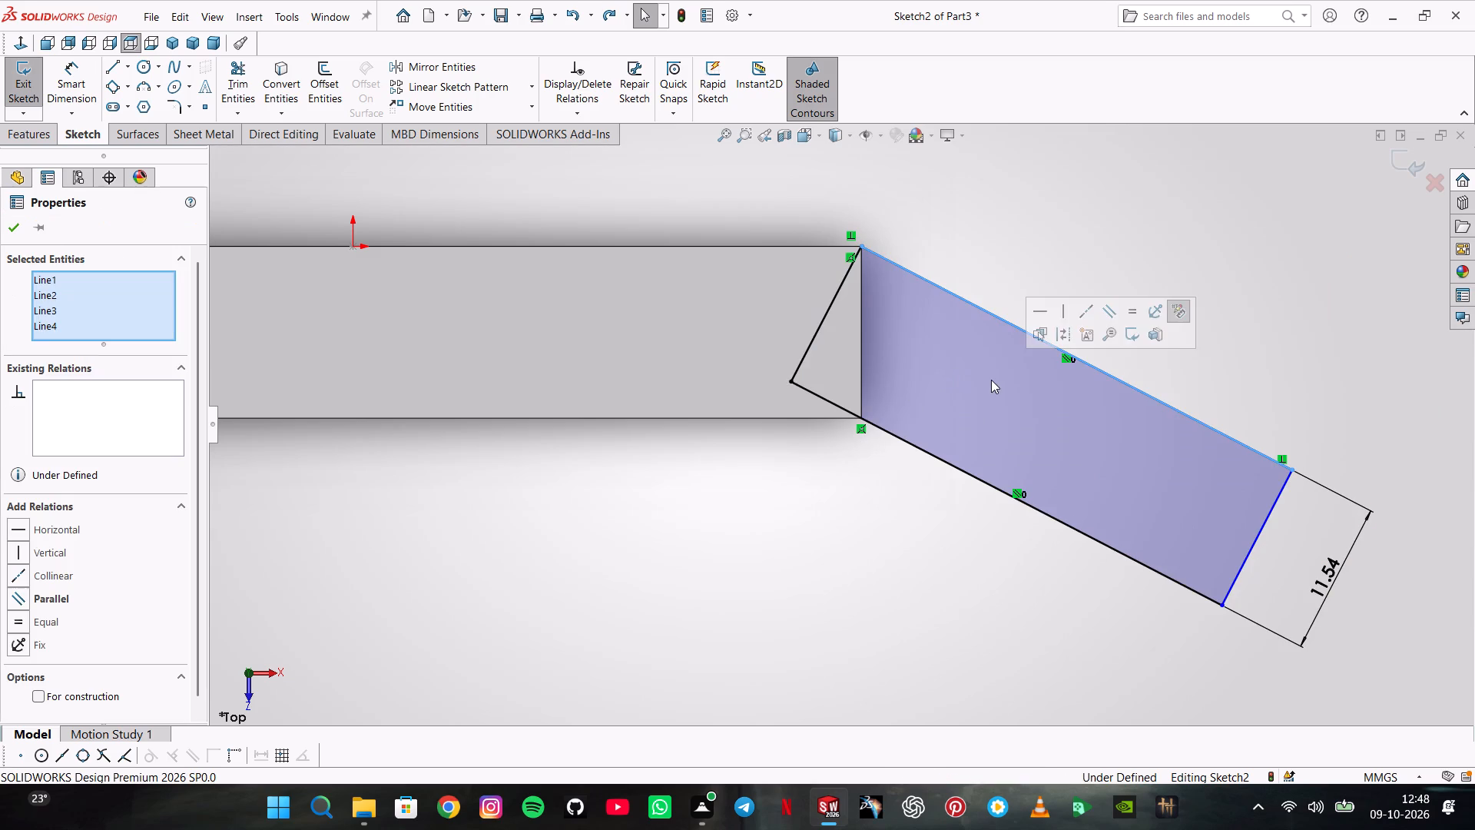
key("Delete")
key("Return")
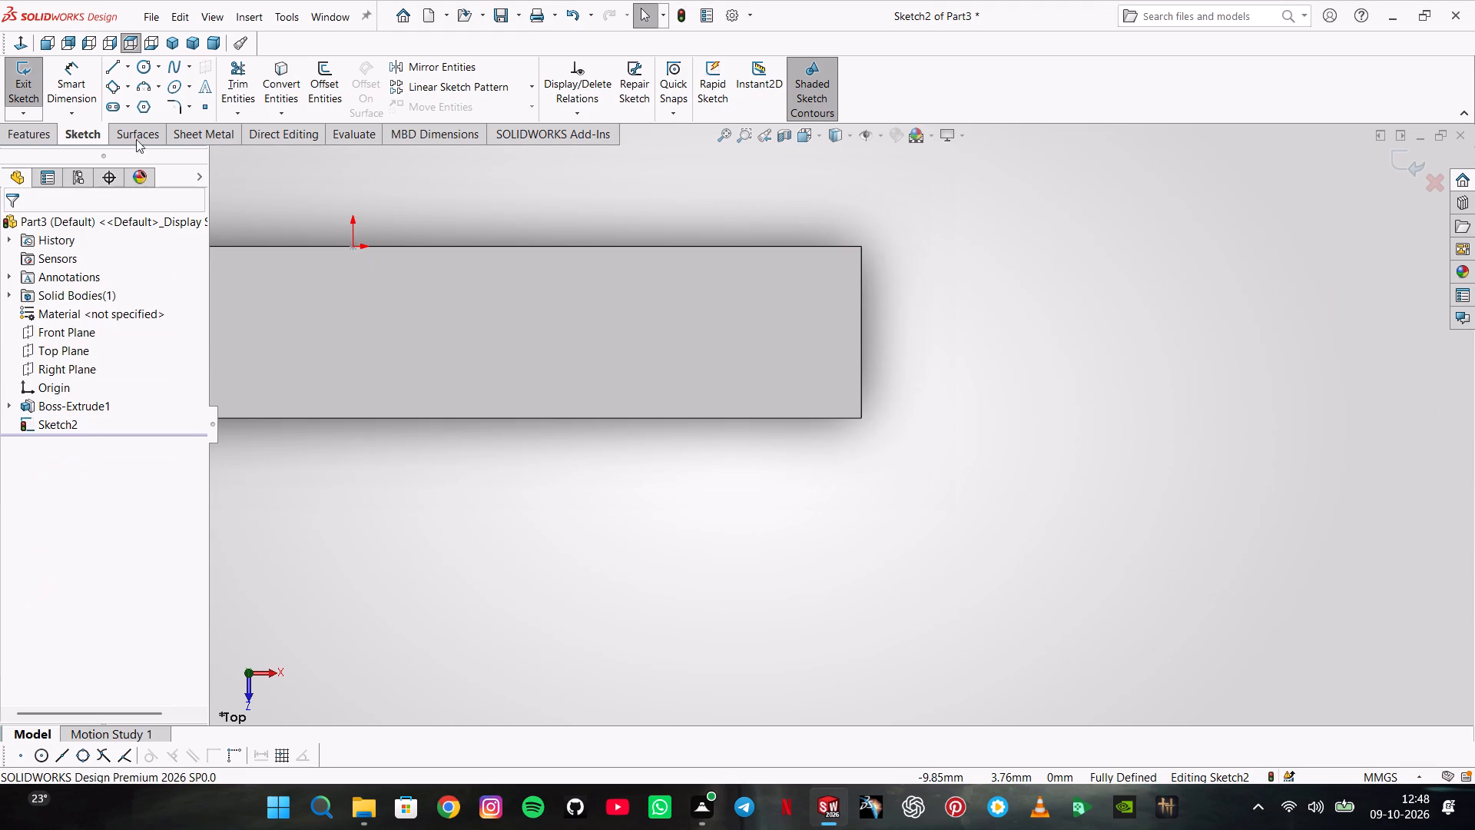
Convert the outline of the plate's face into sketch entities.
left_click(621, 279)
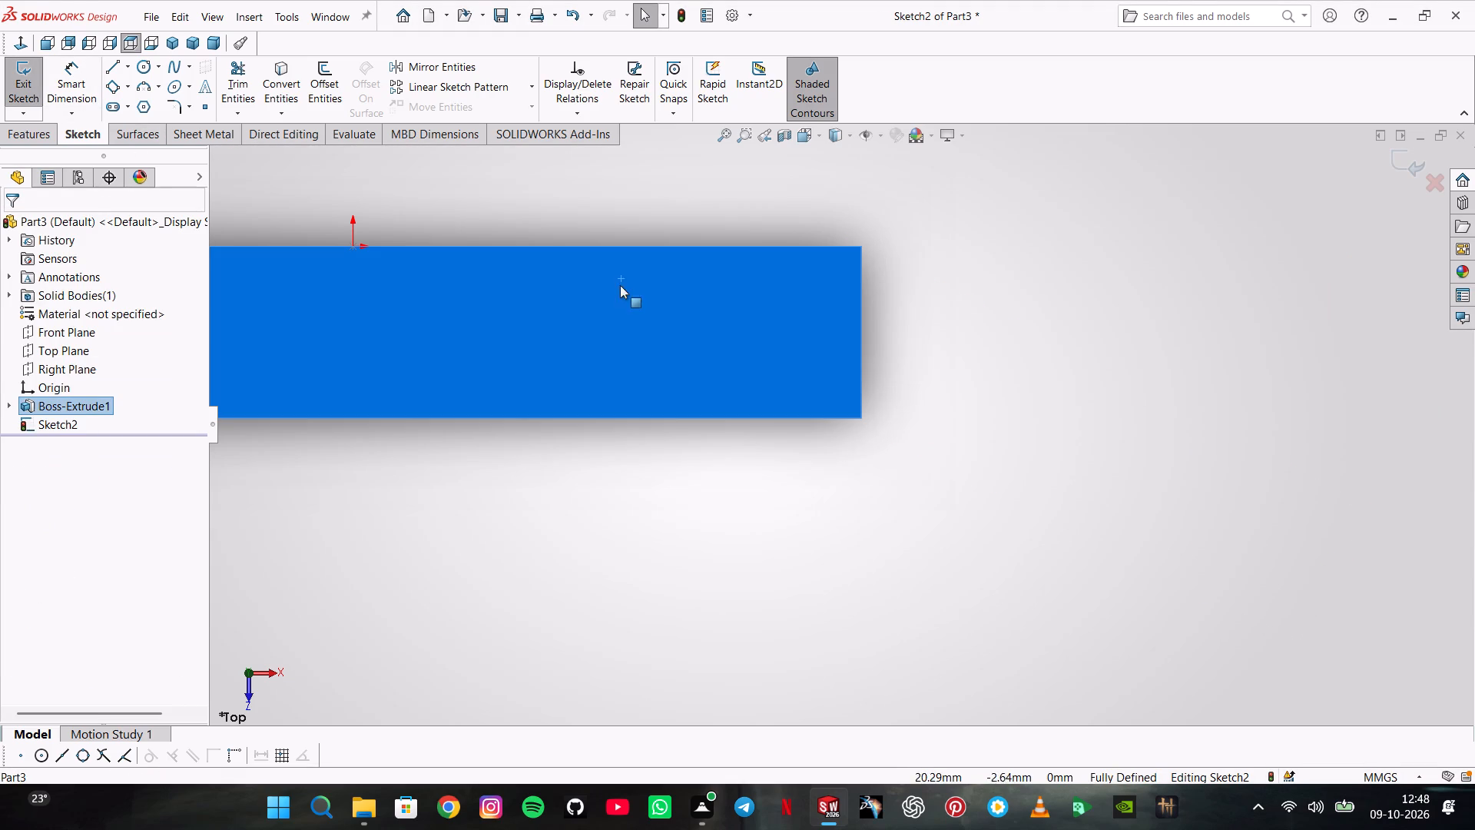
left_click(305, 90)
left_click(279, 88)
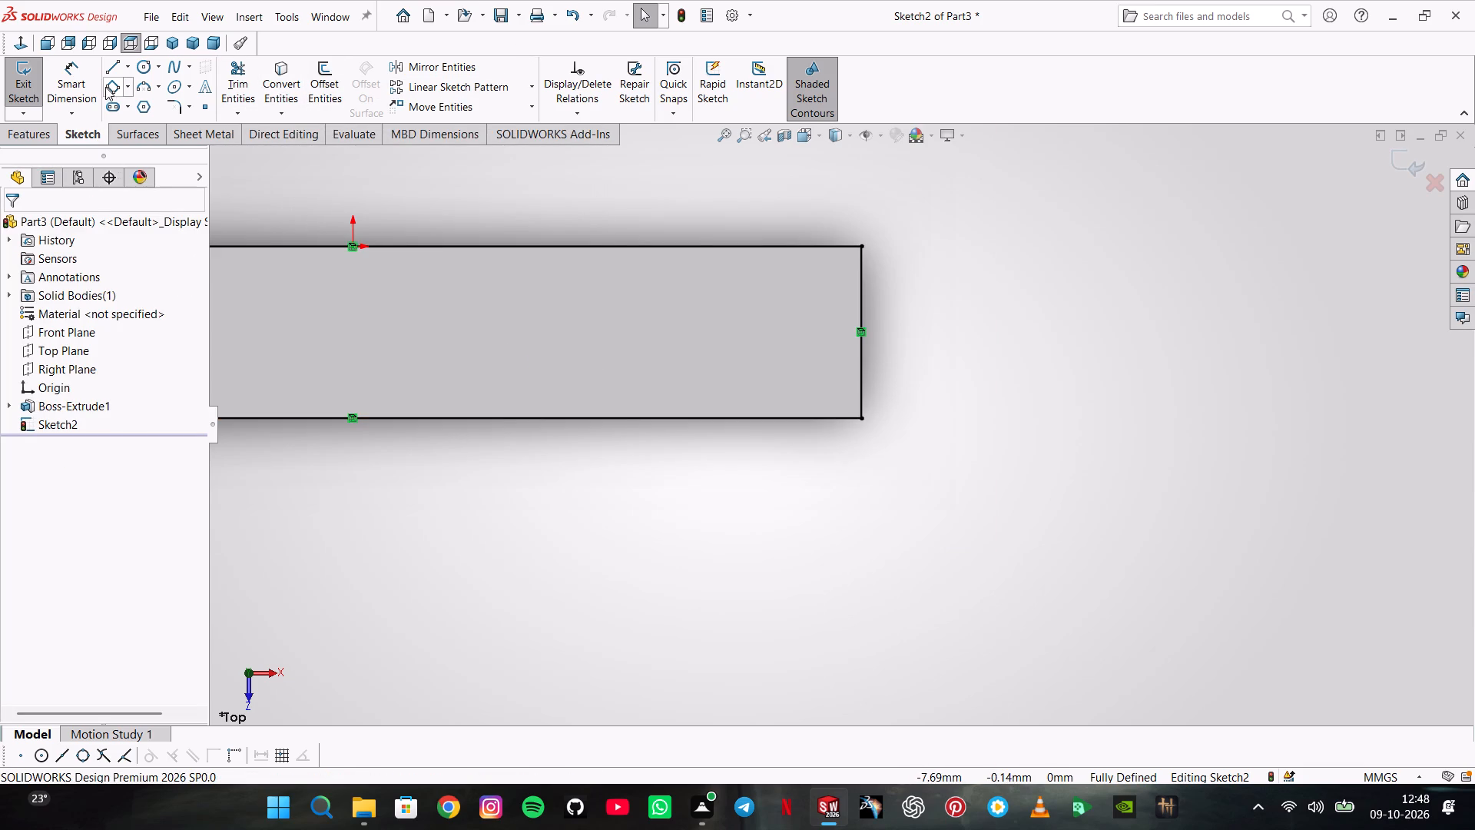
Draw three connected lines joining the plate's two +X end corners: an outward slope about 41 mm long, an end line, and a return about 36 mm long.
left_click(112, 58)
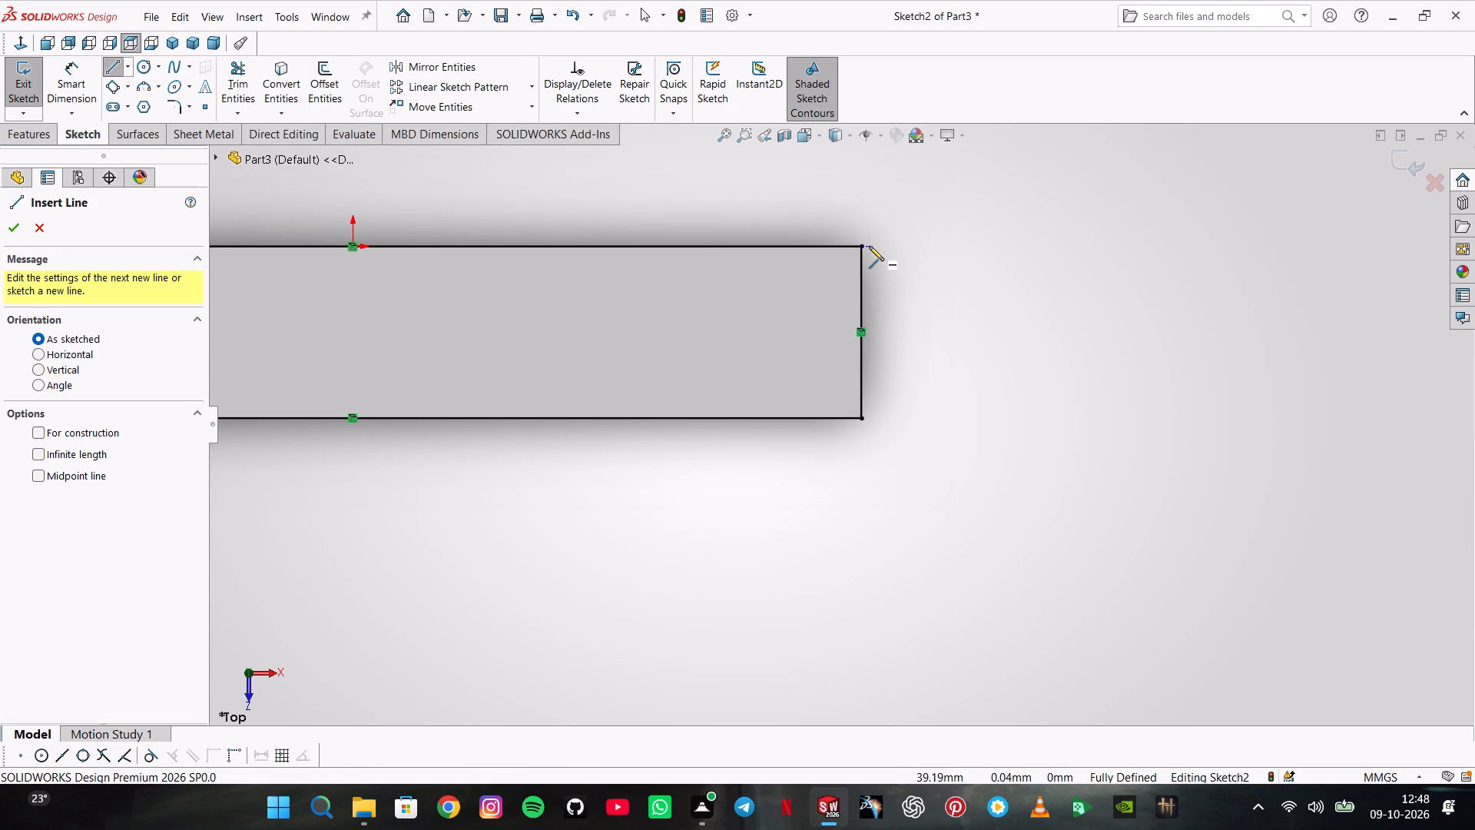
left_click(862, 247)
left_click(1354, 469)
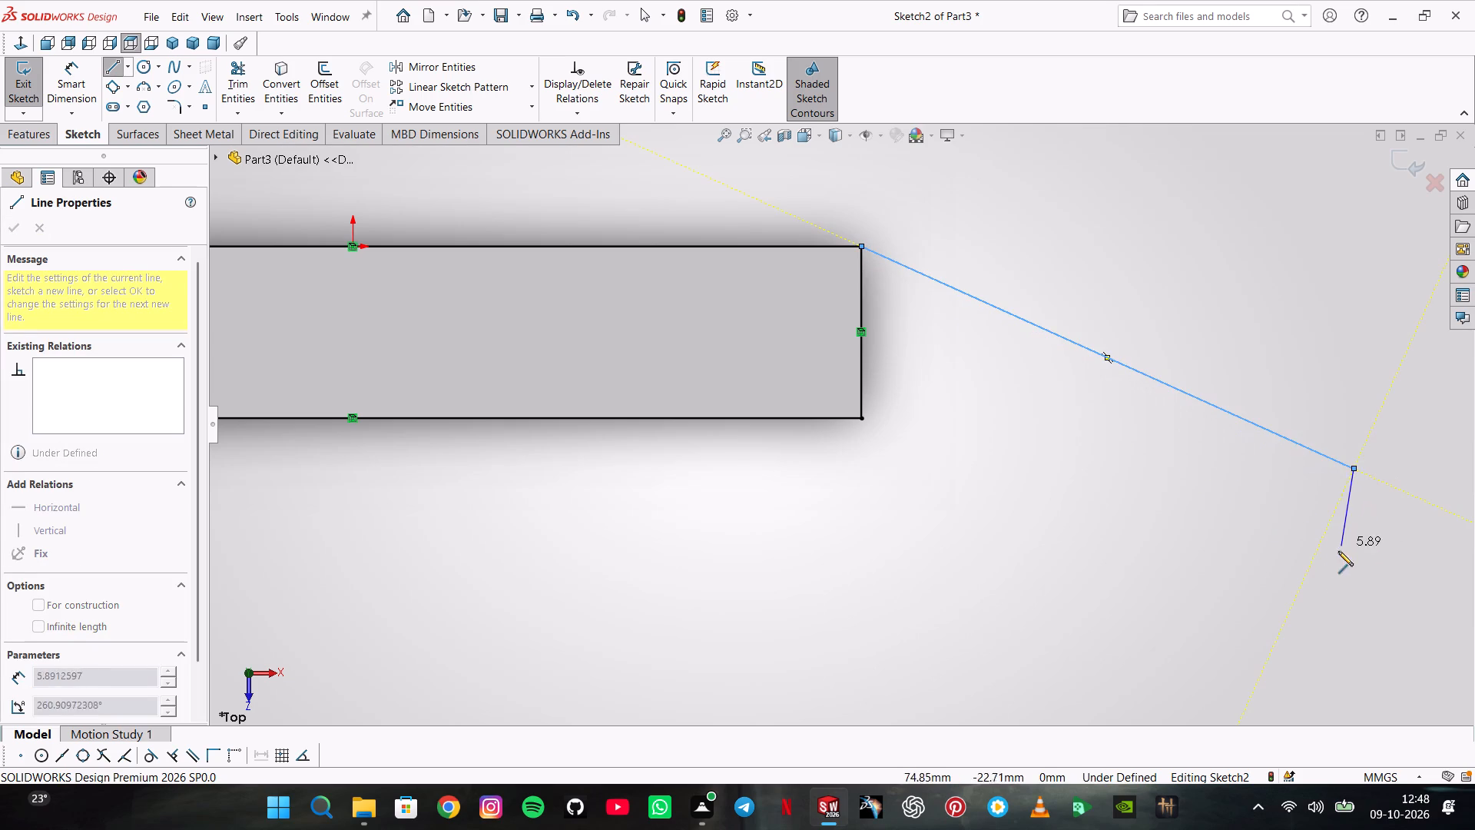
left_click(1306, 594)
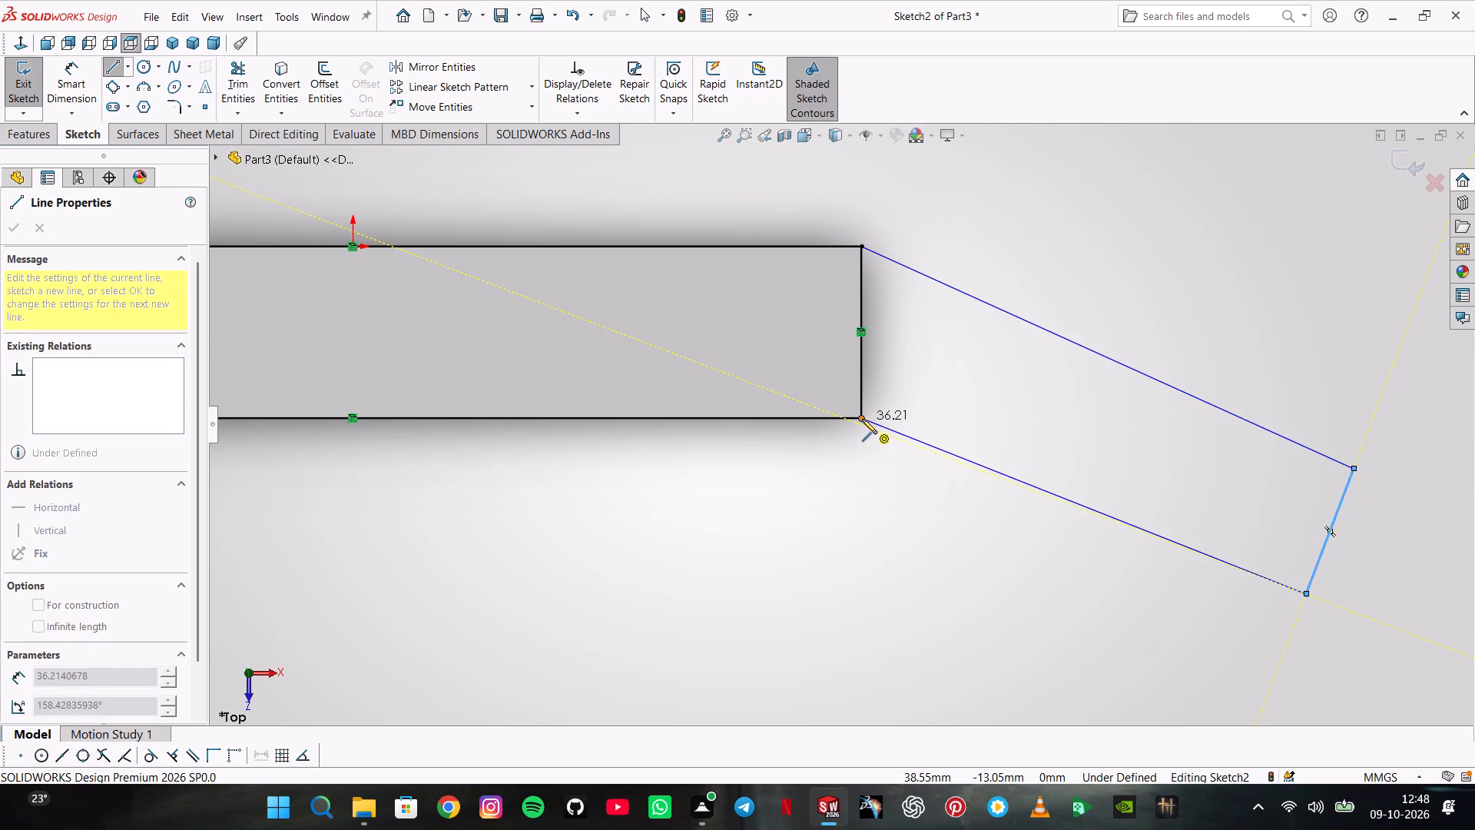
left_click(862, 419)
key("Escape")
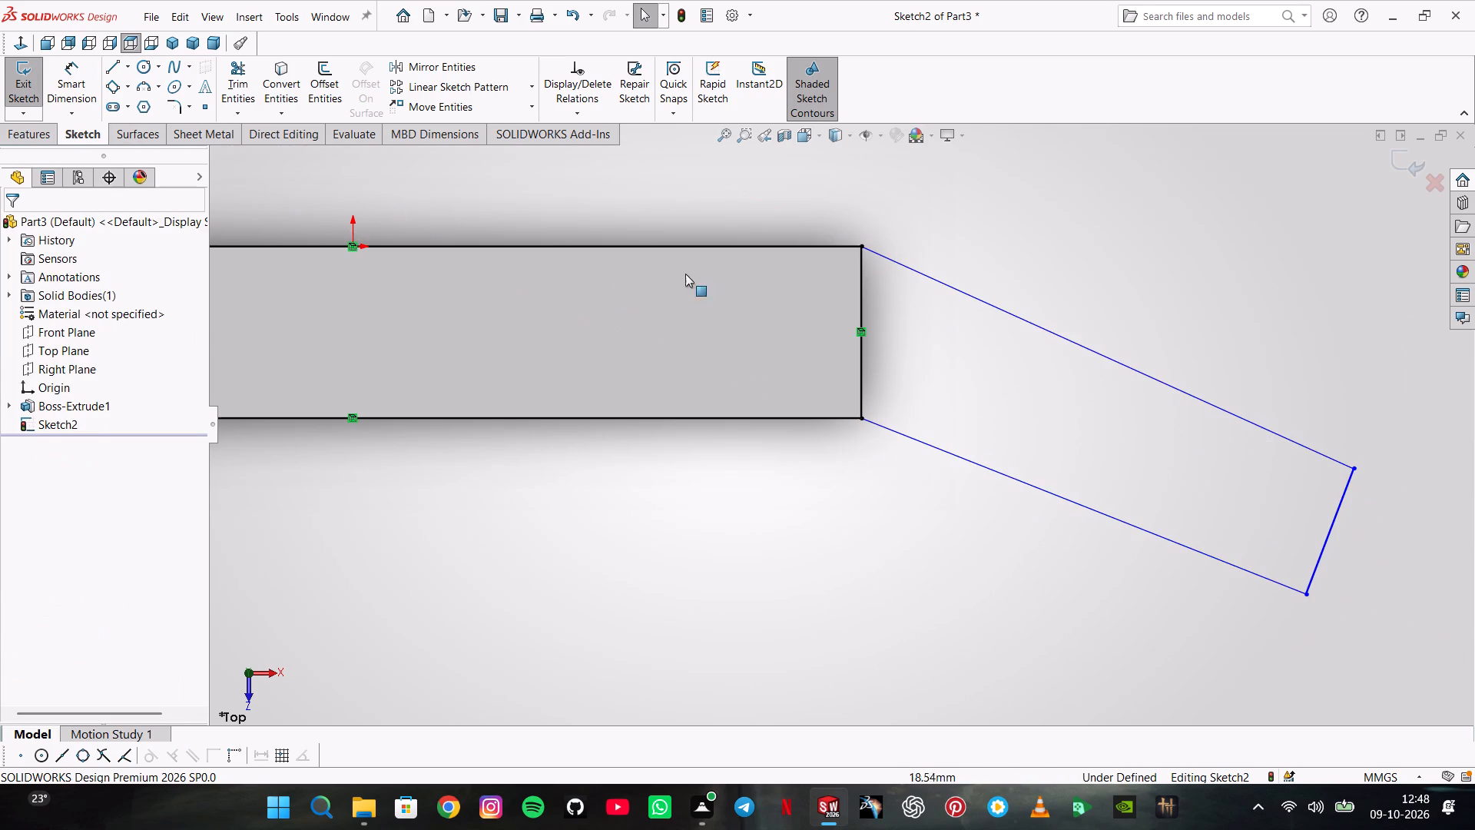
Make the two long sloping lines parallel.
left_click(1241, 420, "ctrl")
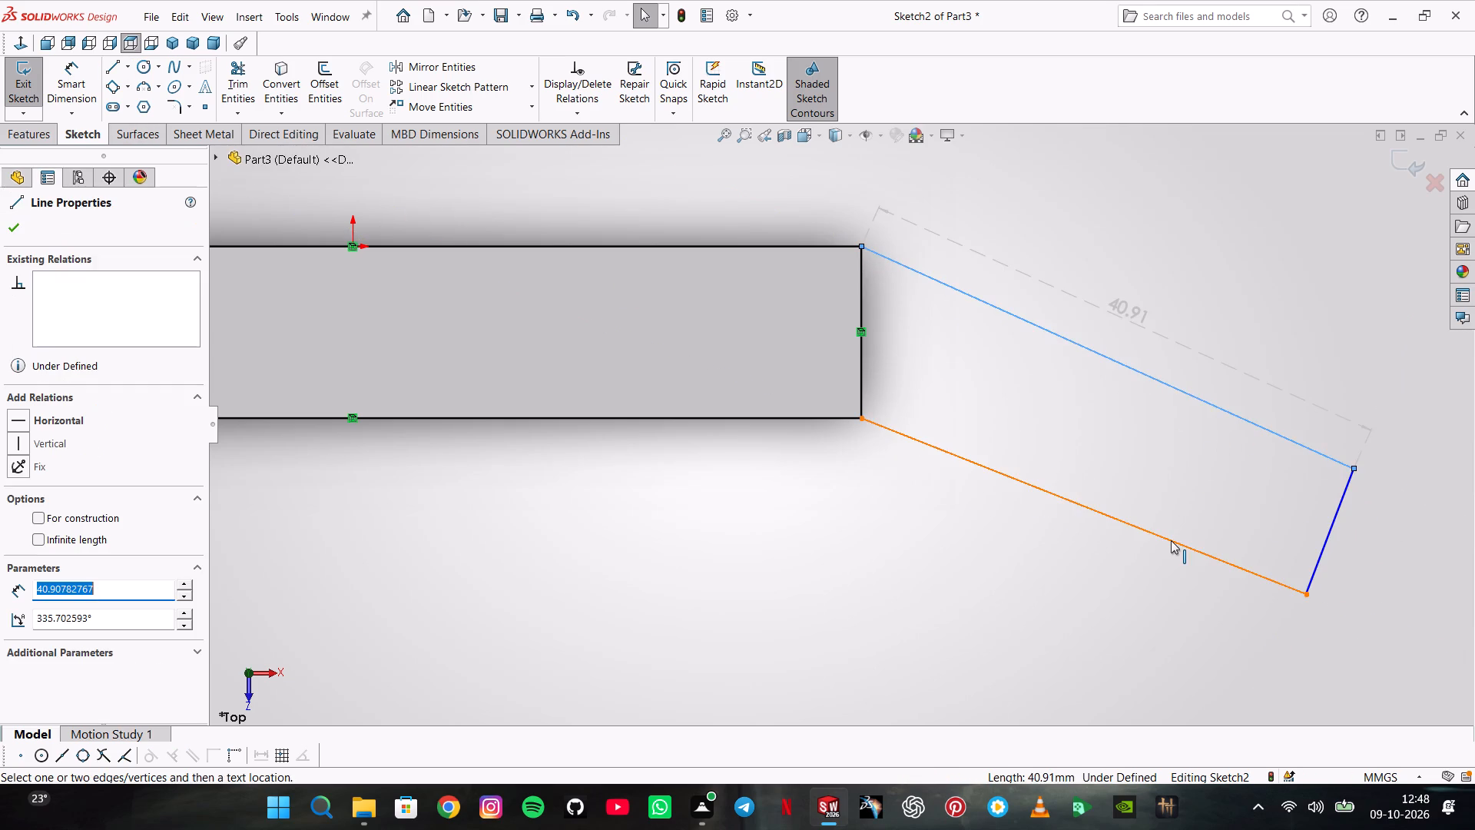
left_click(1171, 540, "ctrl")
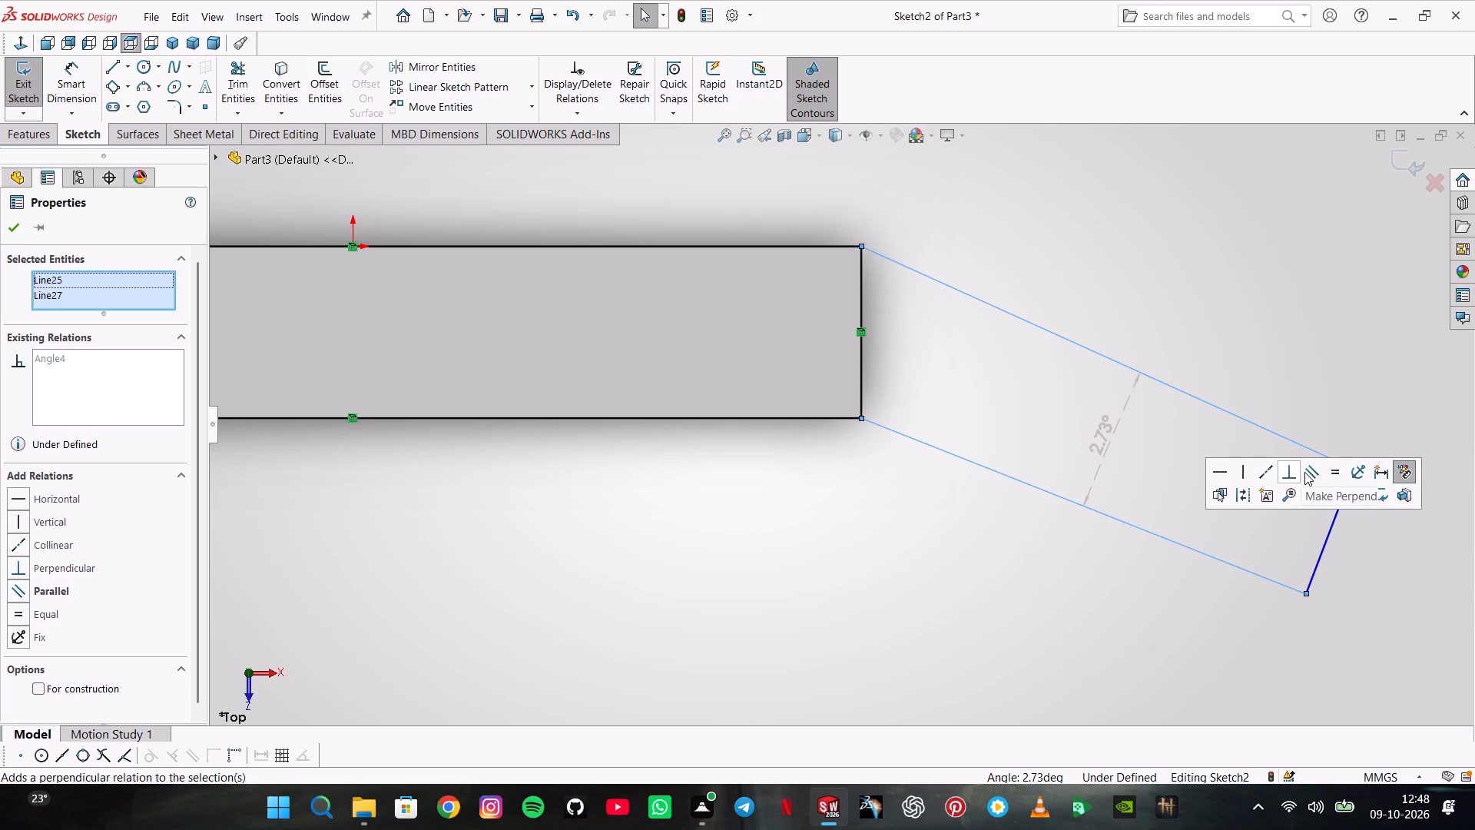
left_click(1304, 472)
key("Escape")
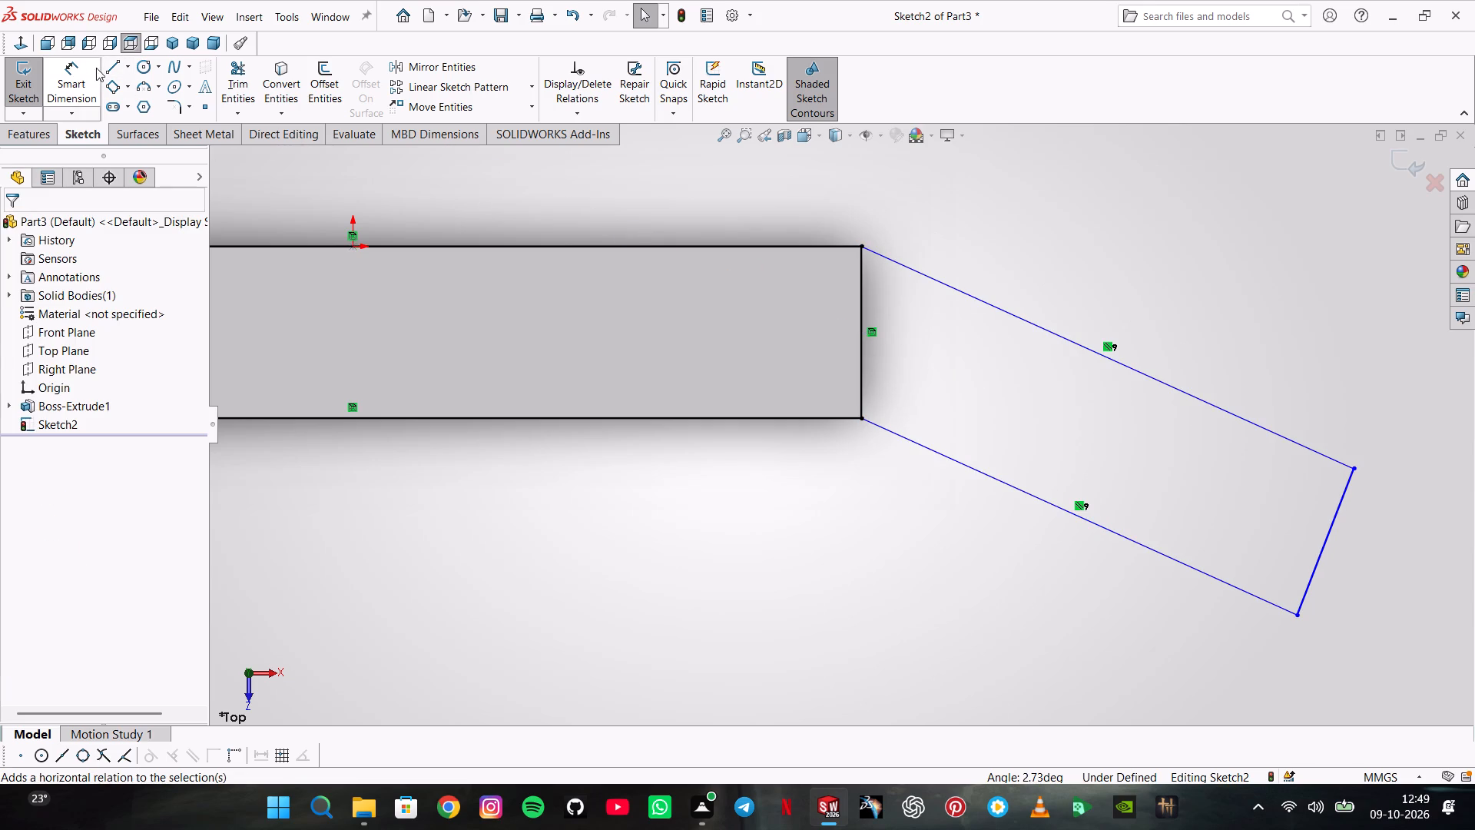
Dimension the angle between the plate's edge away from the origin and the adjoining sloping line as 150 degrees.
left_click(86, 68)
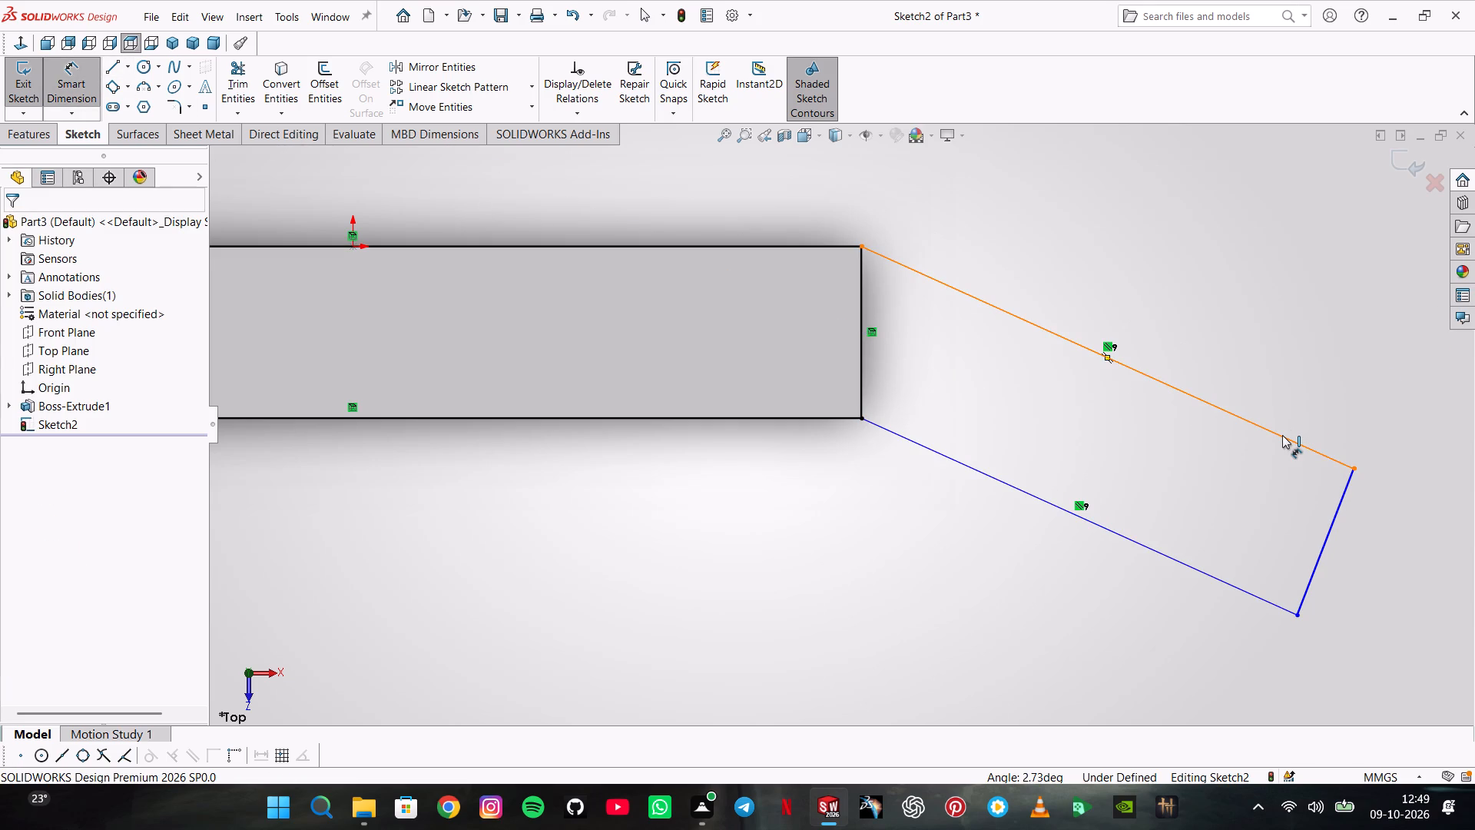
left_click(797, 420)
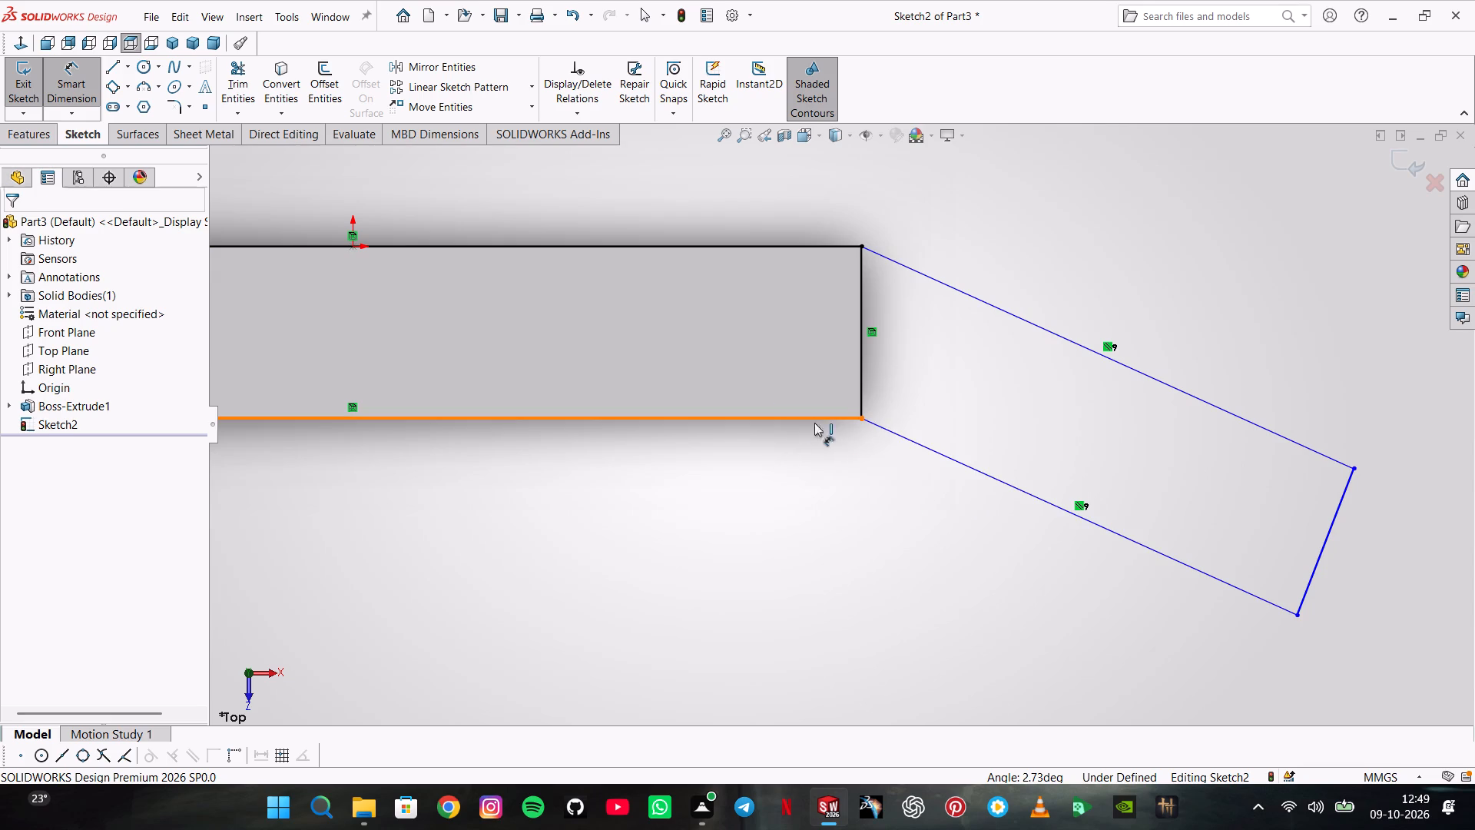
left_click(925, 447)
left_click(868, 529)
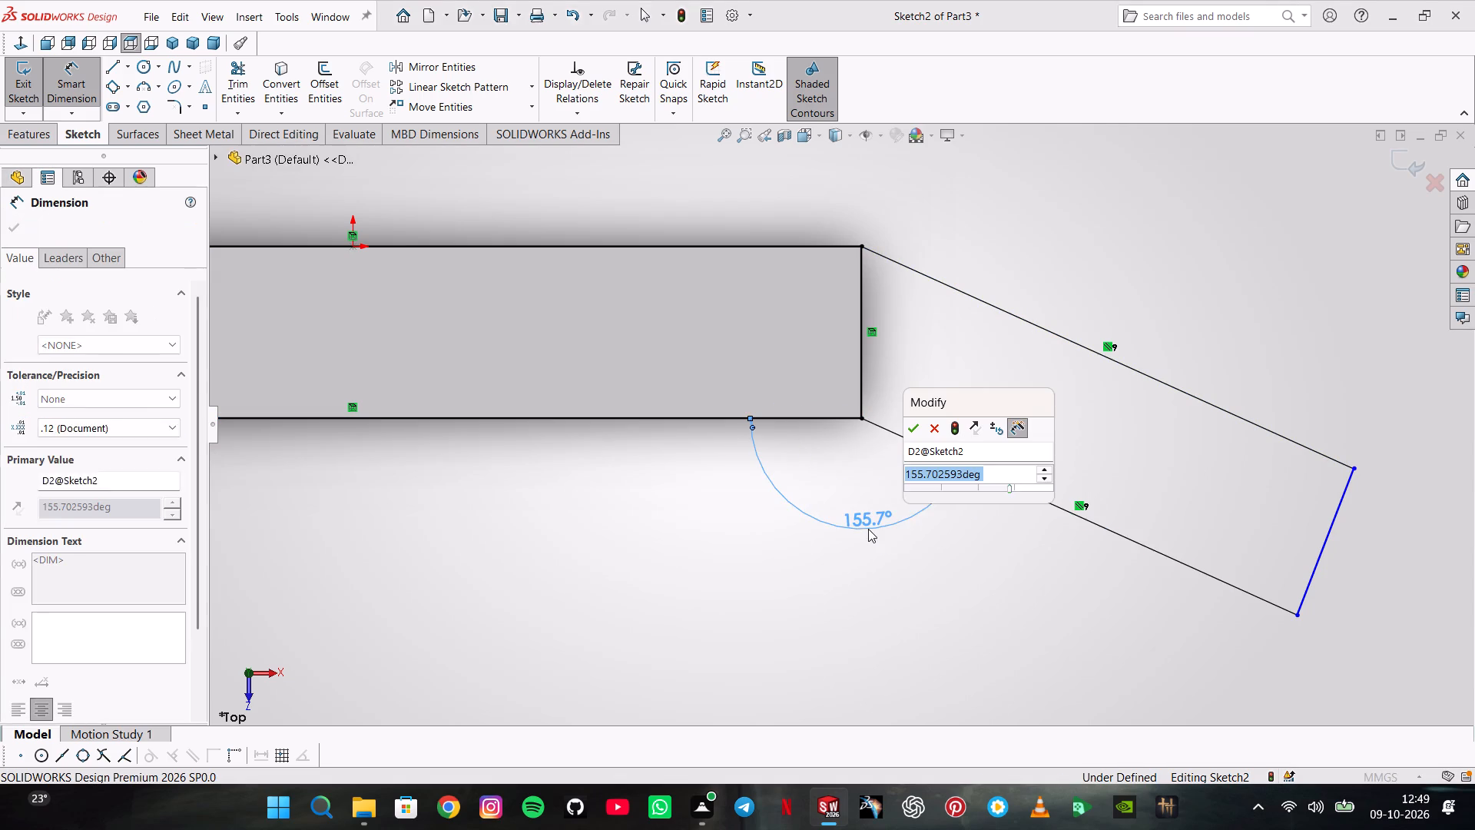
type("150")
key("Return")
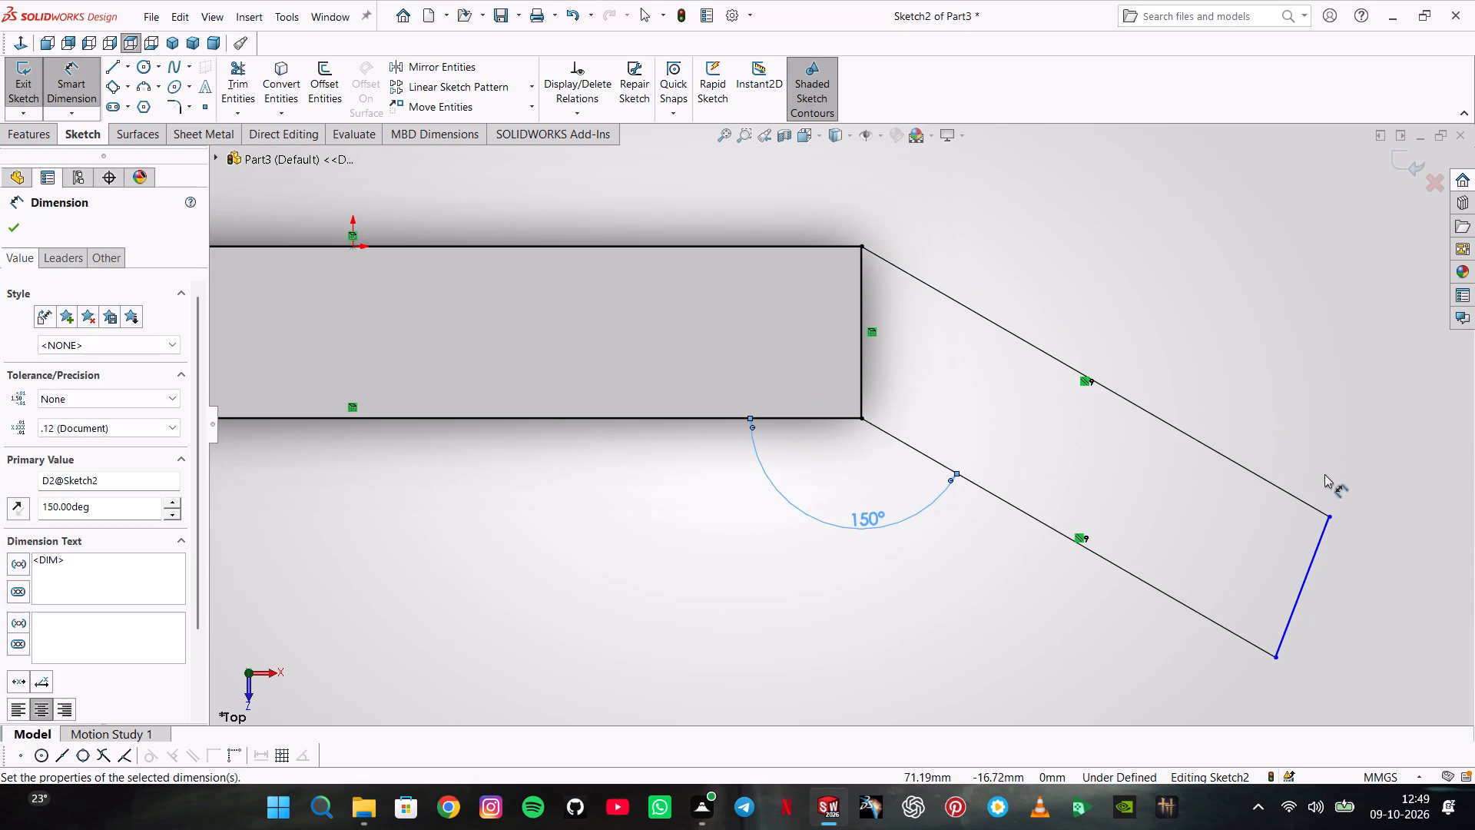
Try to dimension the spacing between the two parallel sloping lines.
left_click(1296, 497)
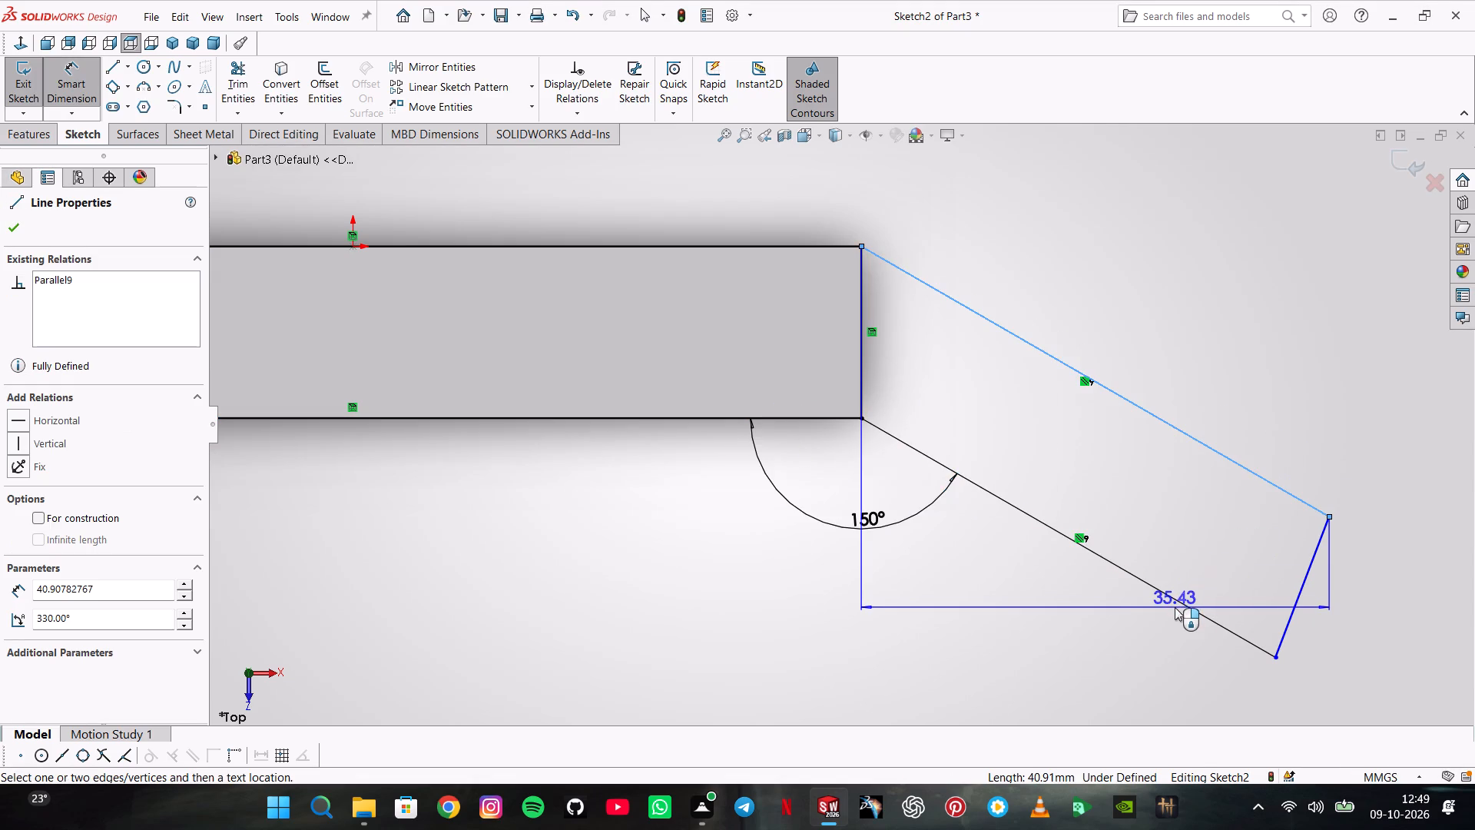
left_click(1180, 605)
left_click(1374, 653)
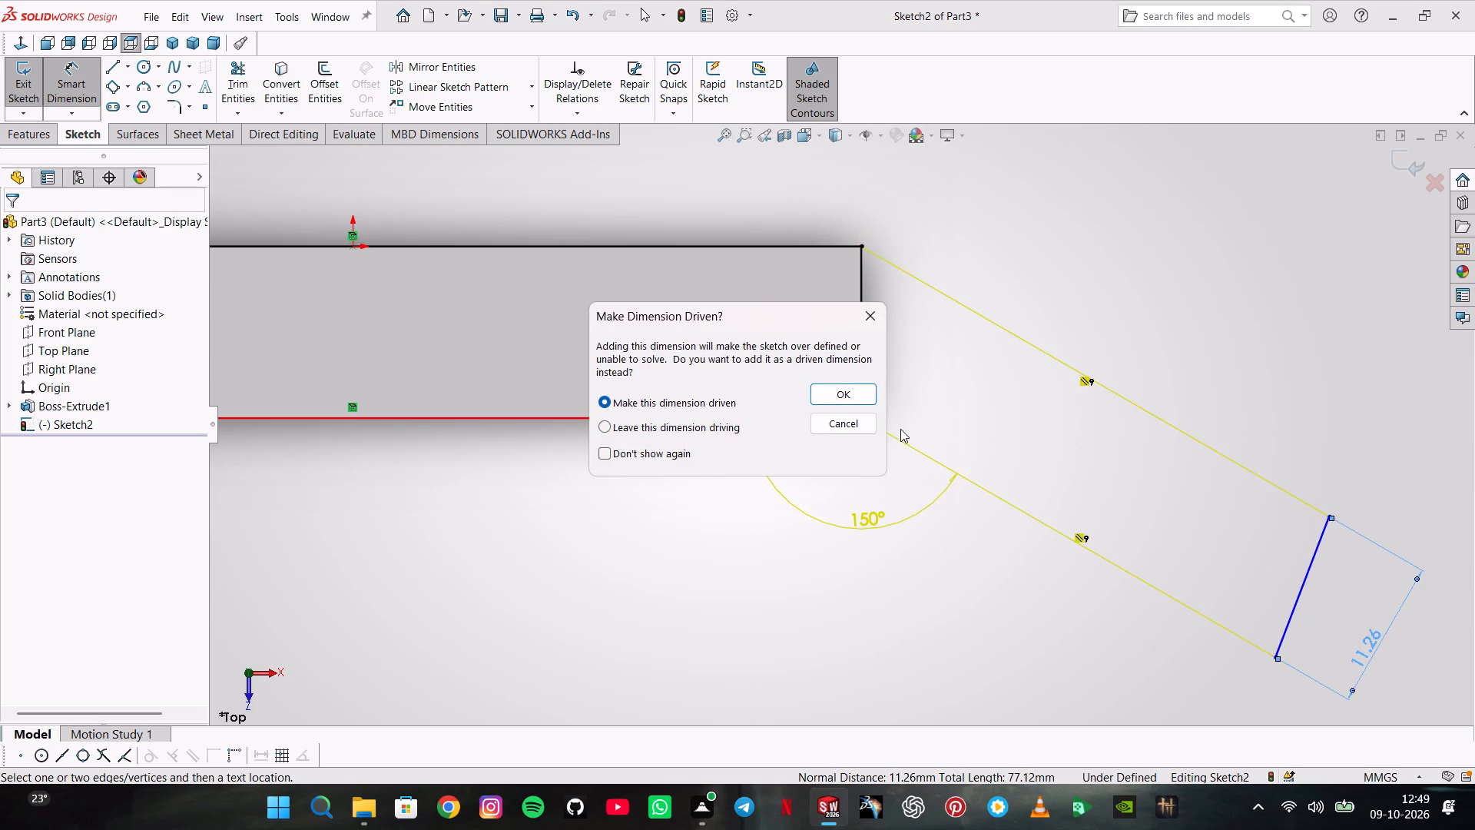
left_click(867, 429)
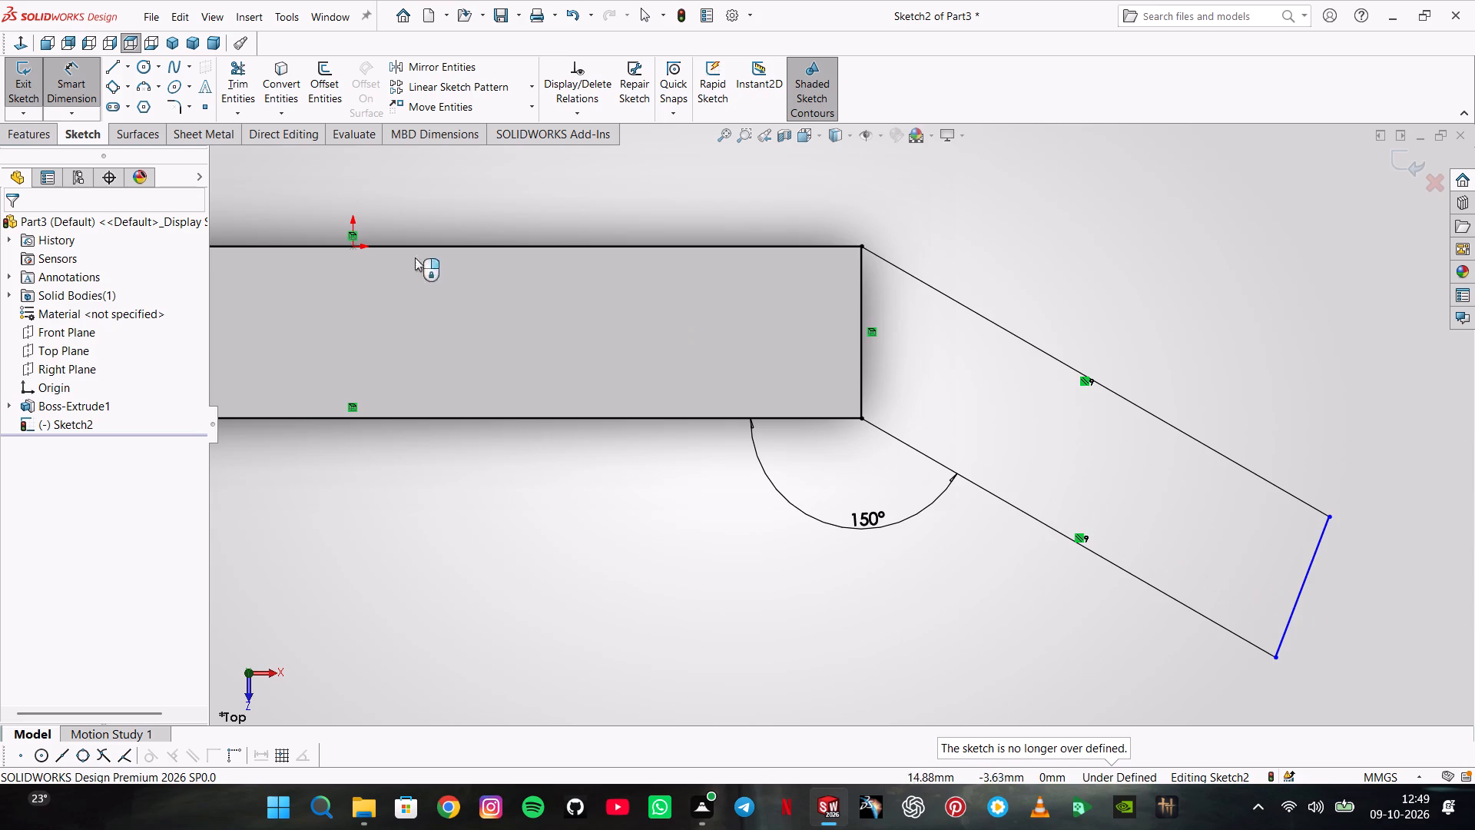
Set the length of the sloping line starting at the origin-side corner to 75 mm.
left_click(926, 284)
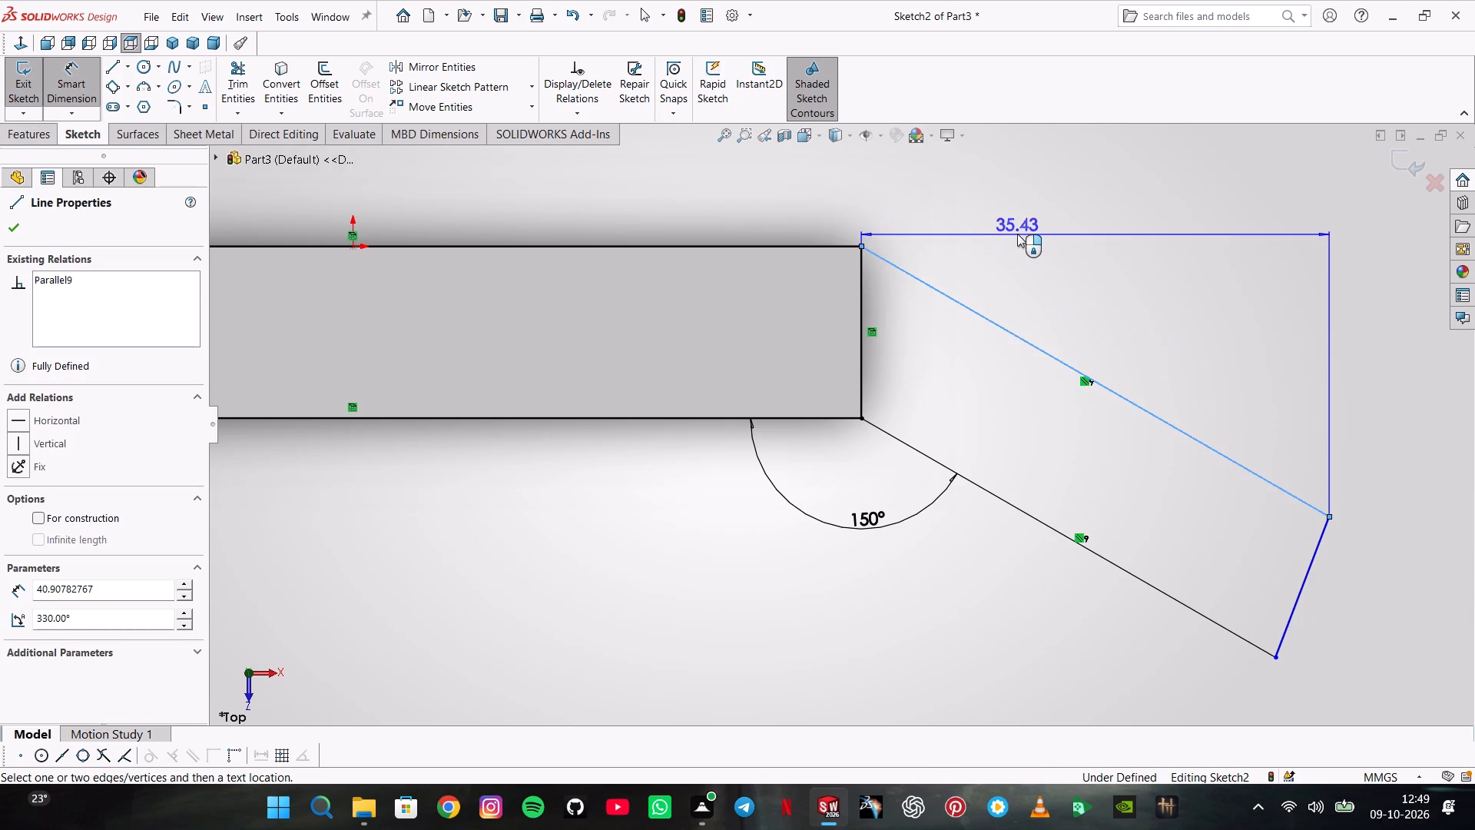
left_click(1020, 261)
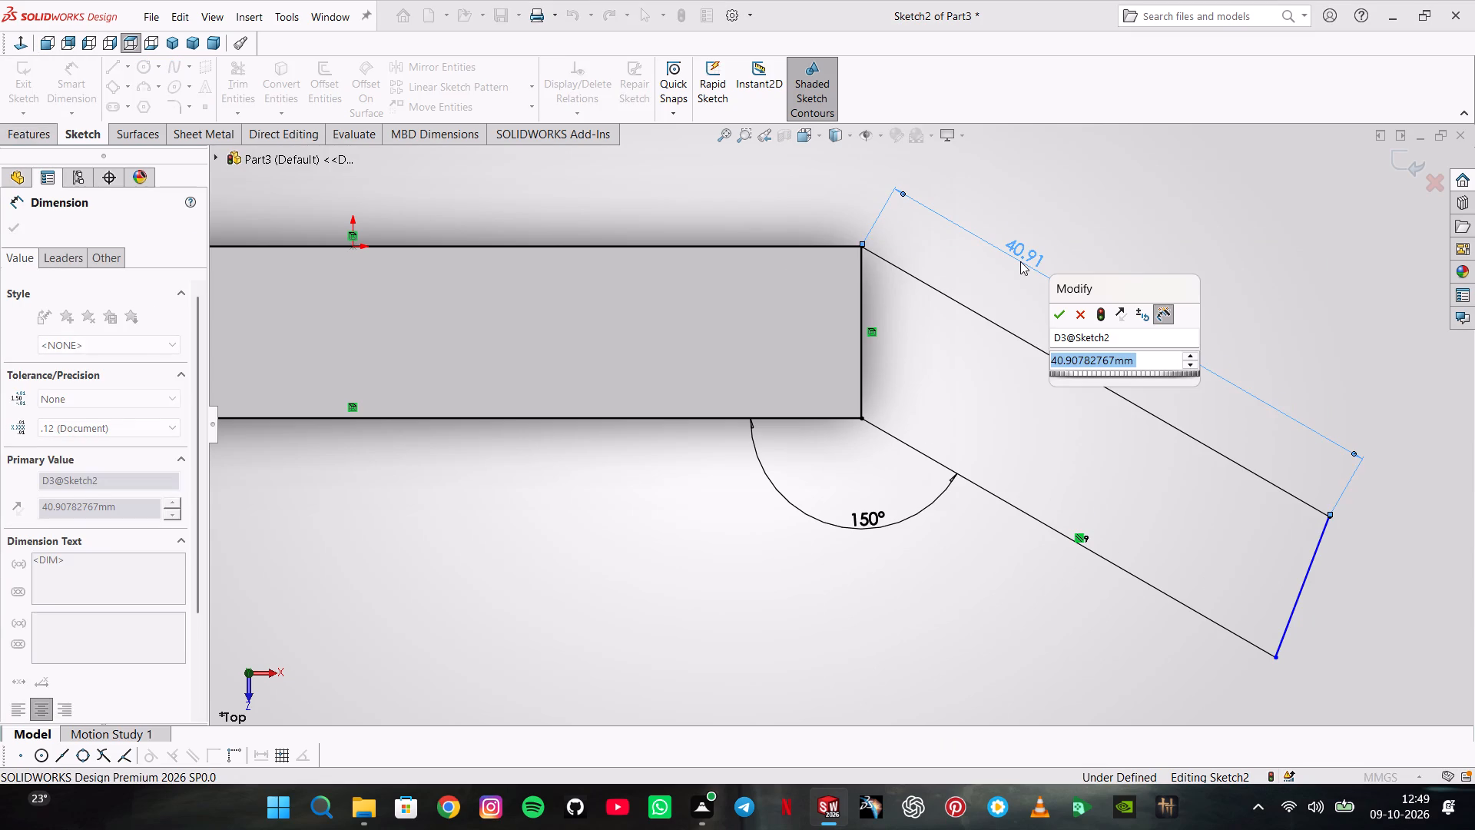
type("75")
key("Return")
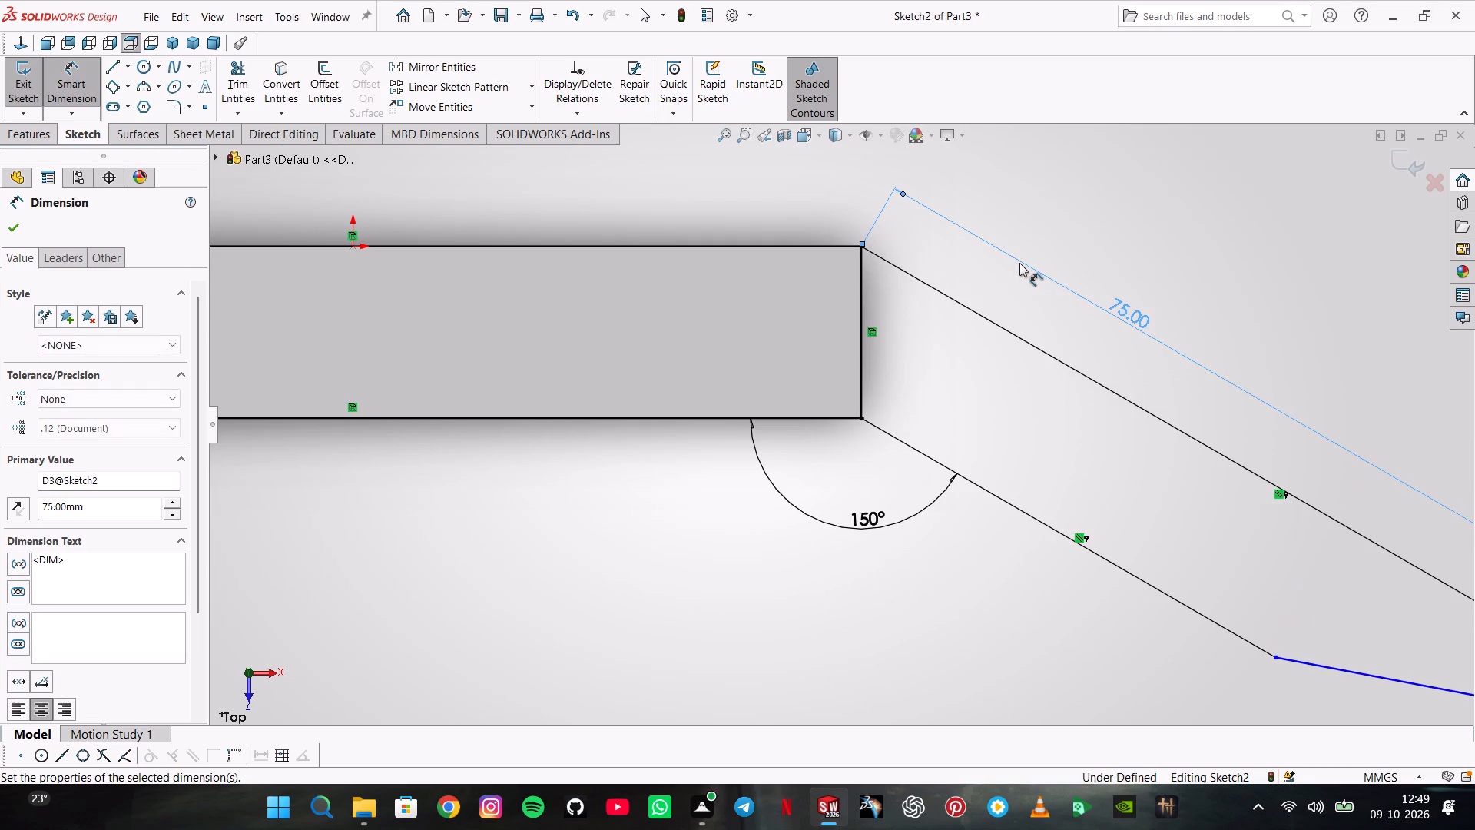
Dimension the length of the sloping line farther from the origin as 75 mm.
scroll(1314, 490, "up", 2)
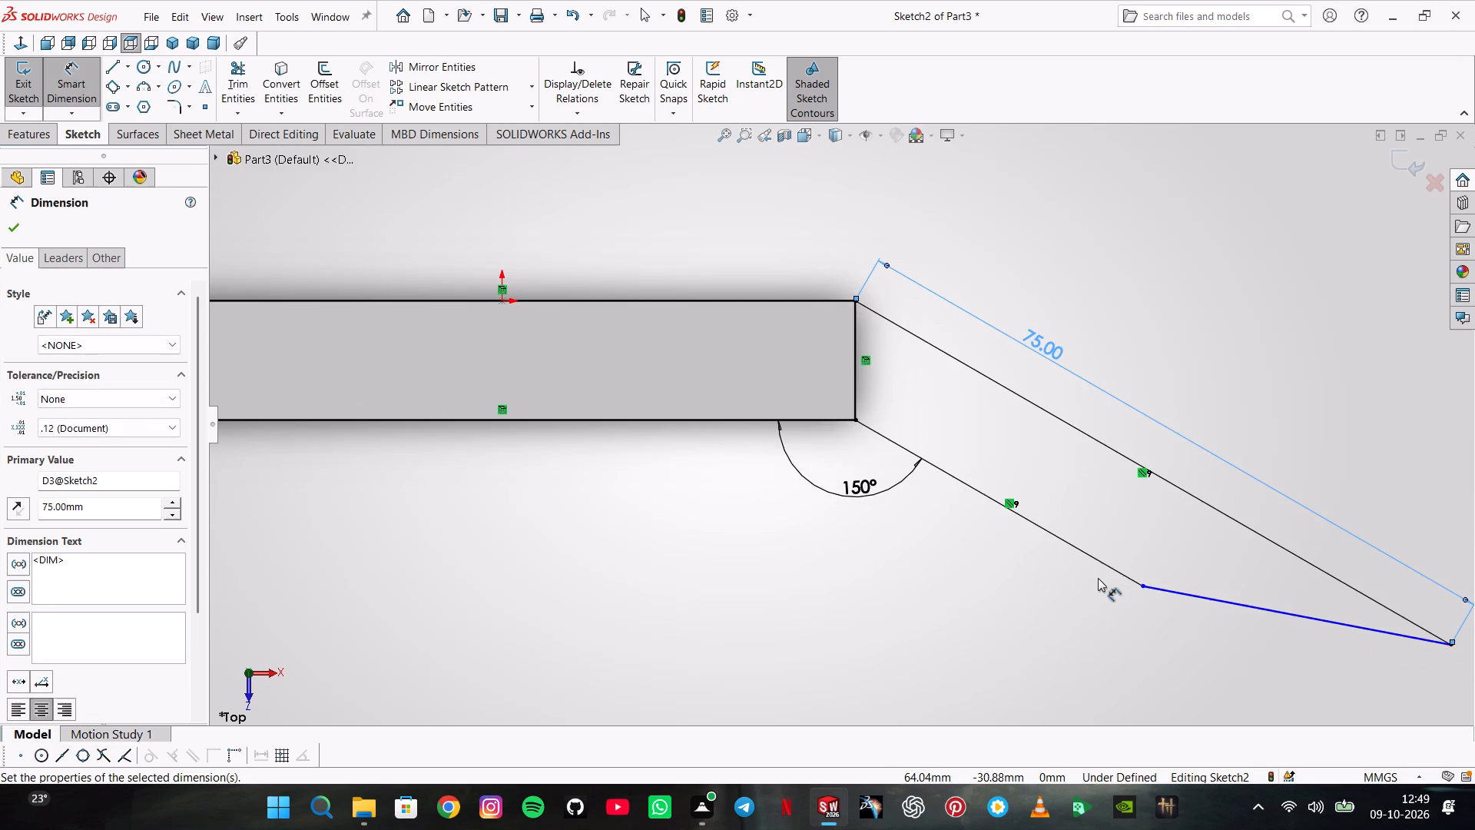
left_click(1109, 571)
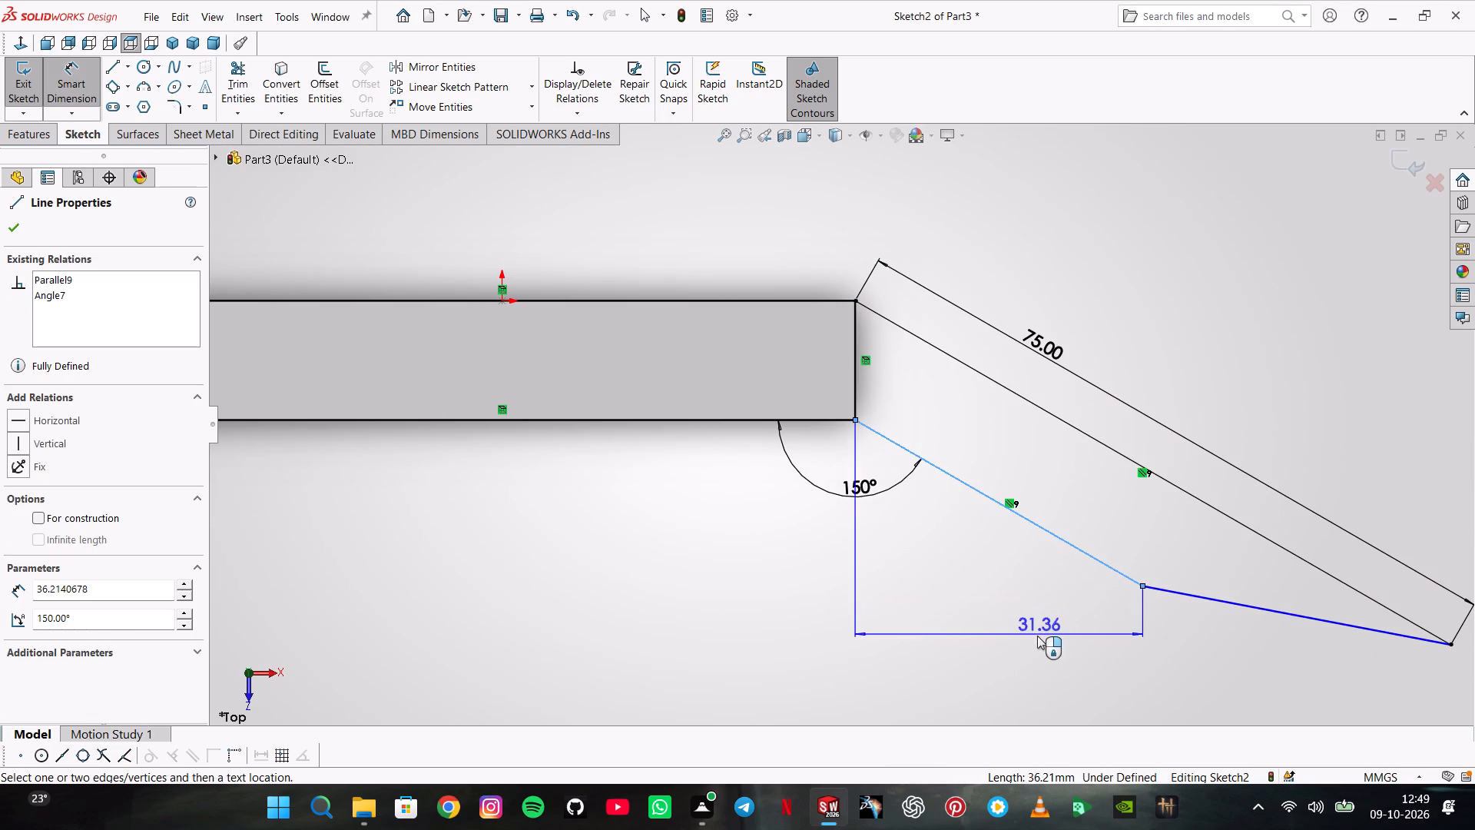
left_click(1019, 570)
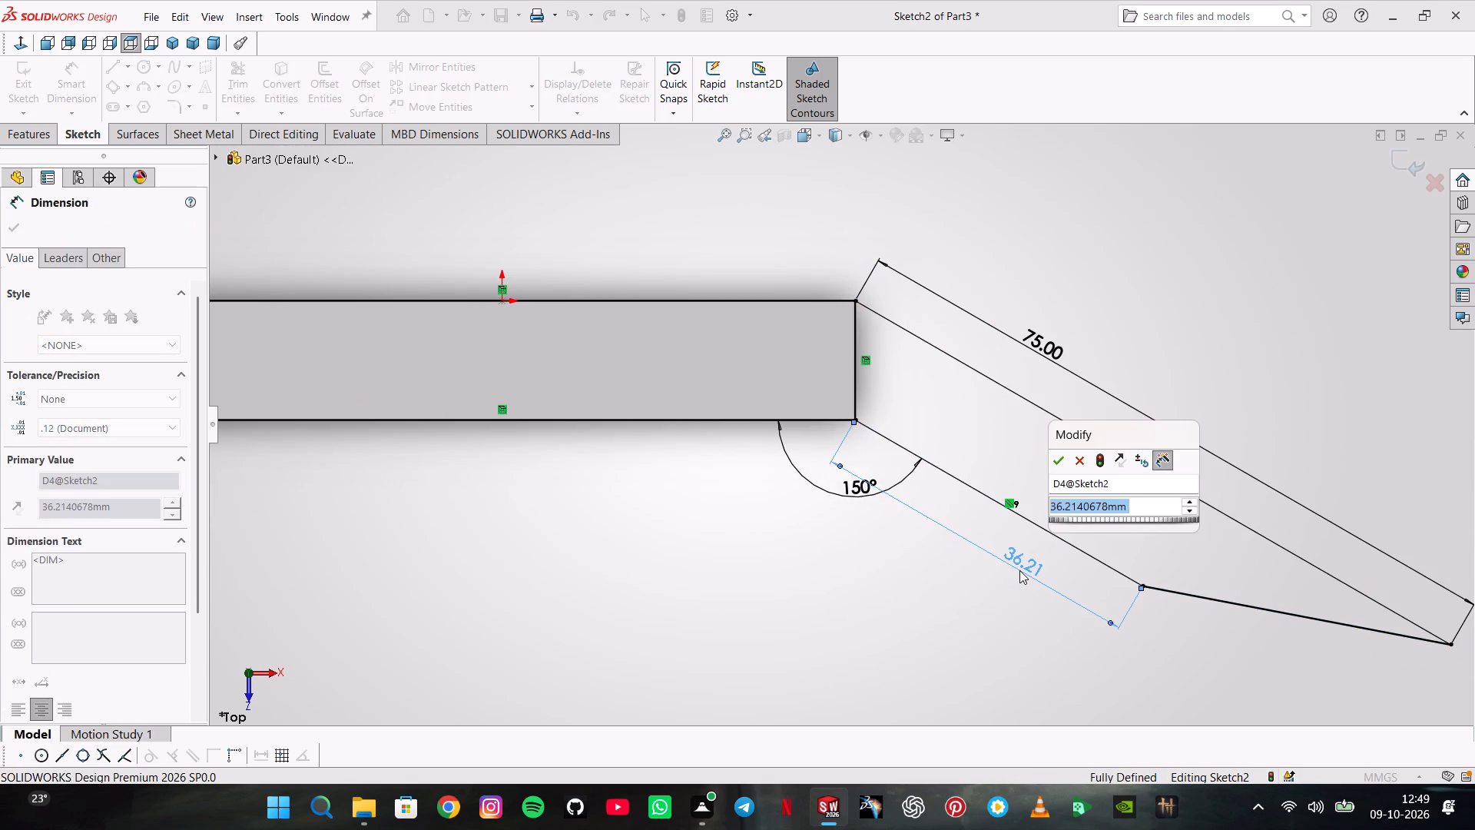
type("75")
key("Return")
Set the lengths of both parallel sloping lines to 85 mm.
scroll(1446, 642, "up", 2)
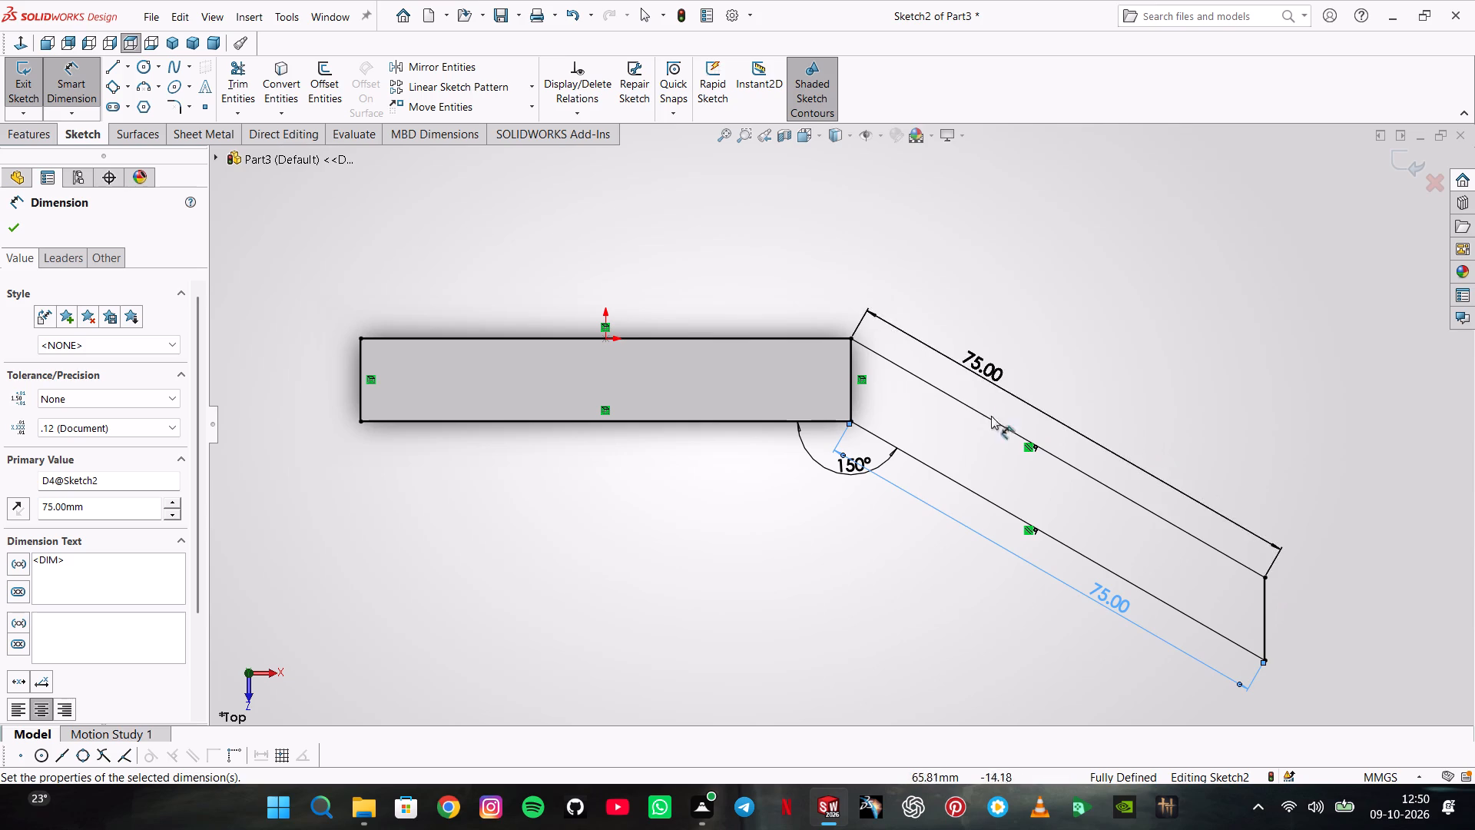
double_click(979, 368)
type("85")
key("Return")
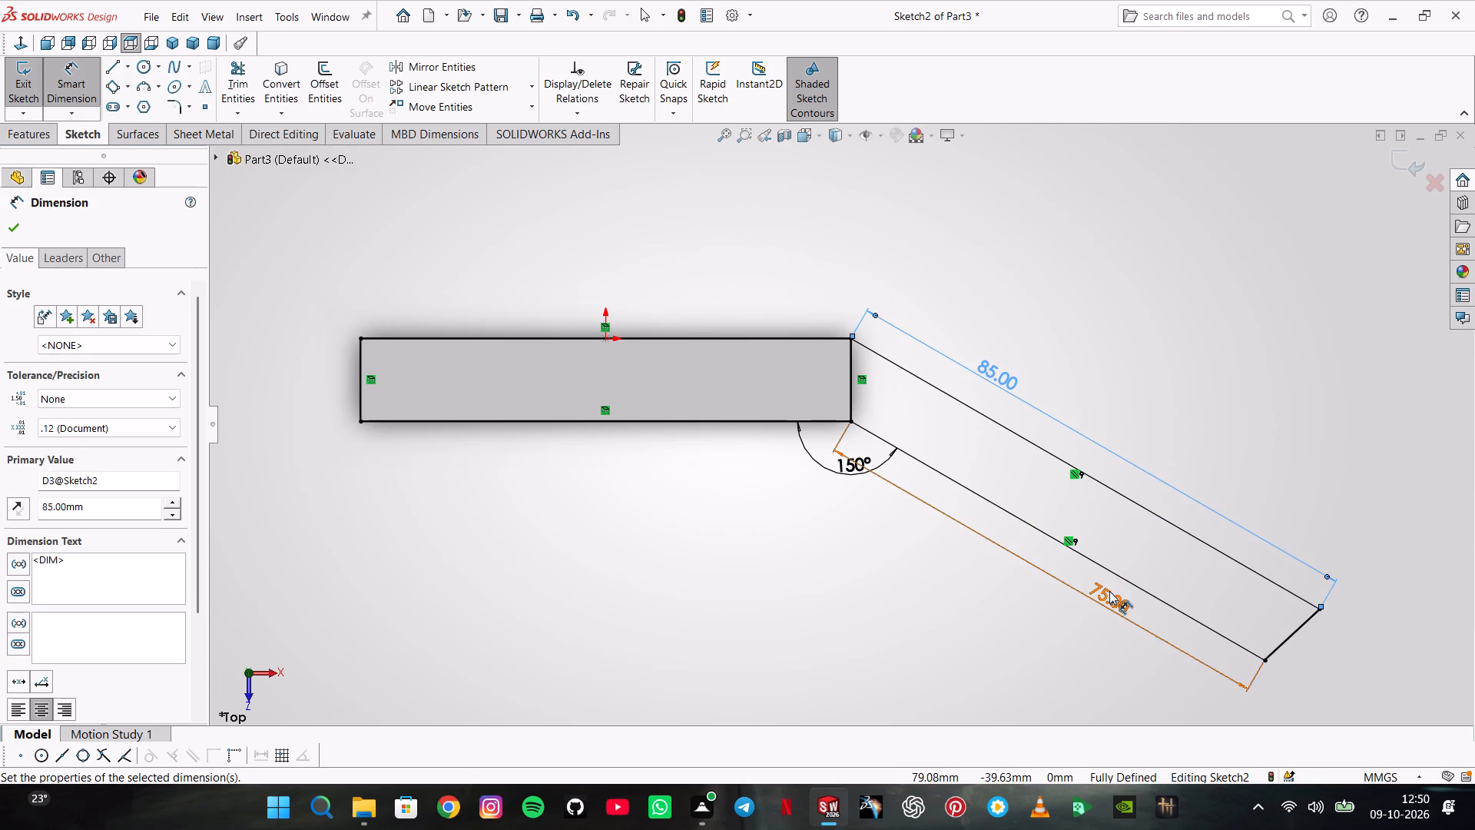
double_click(1109, 594)
type("85")
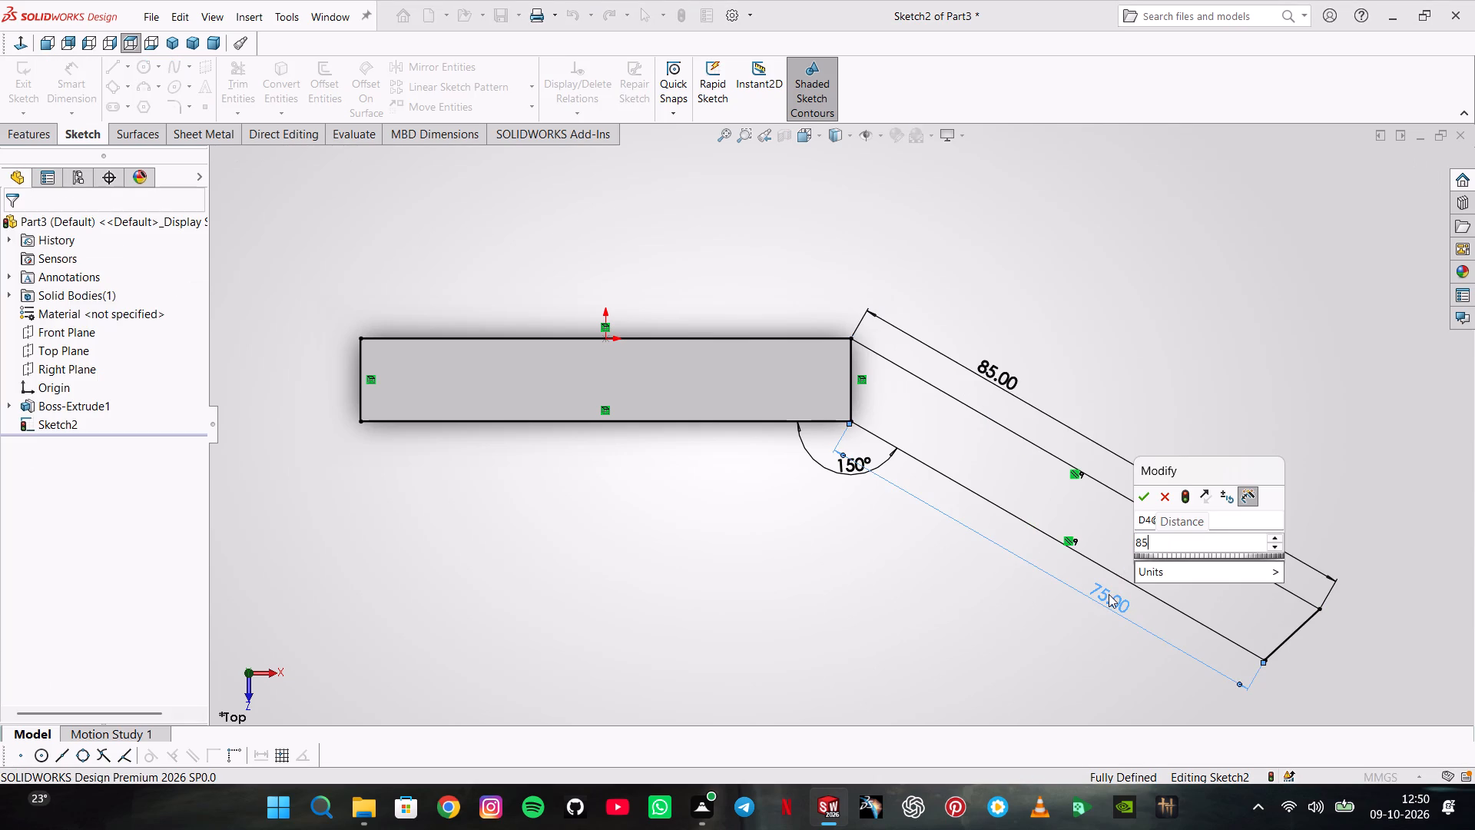
key("Return")
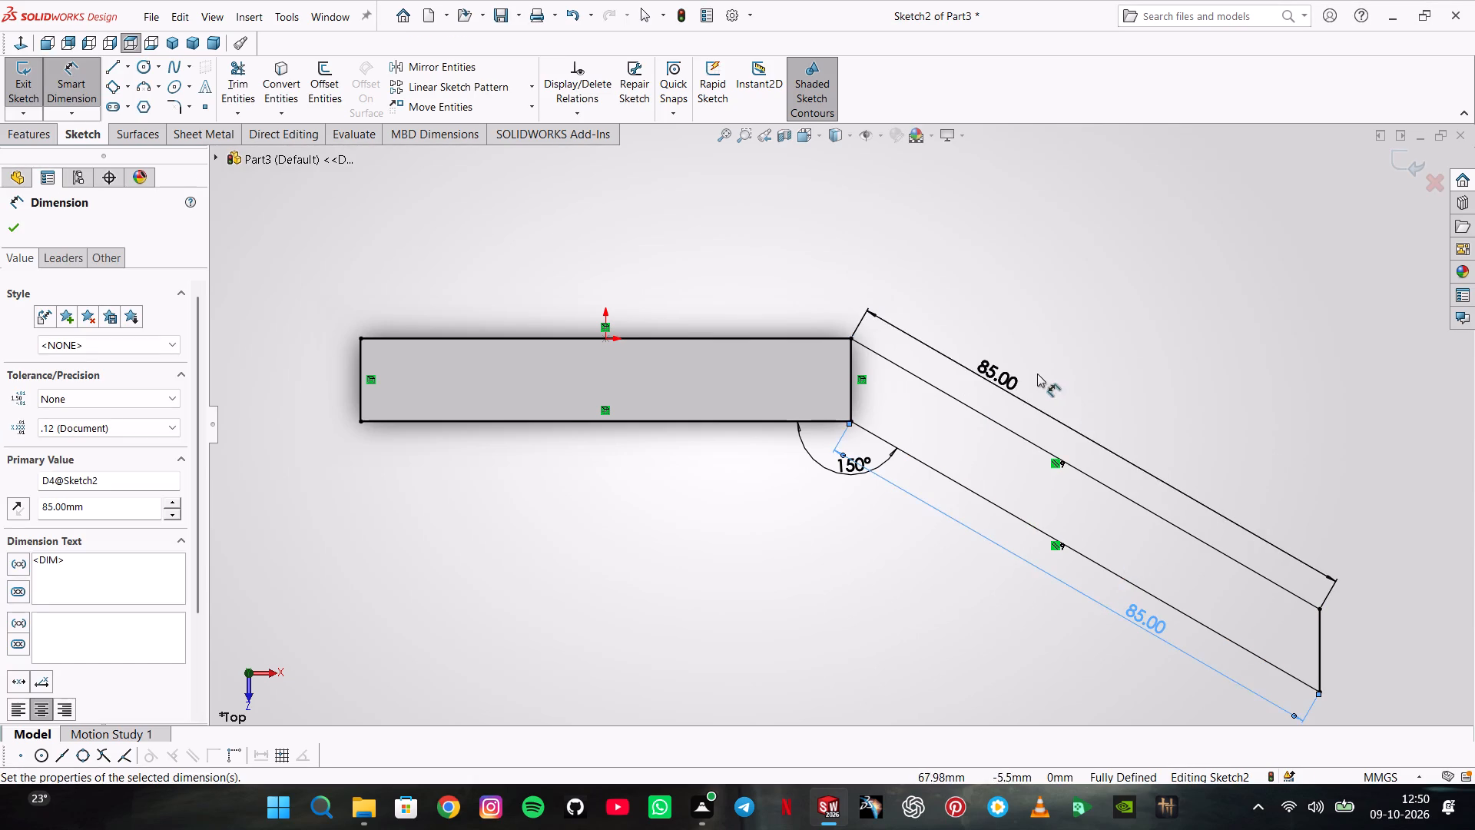
Set the length of the sloping line starting at the origin-side corner to 95 mm.
double_click(1013, 387)
key("8")
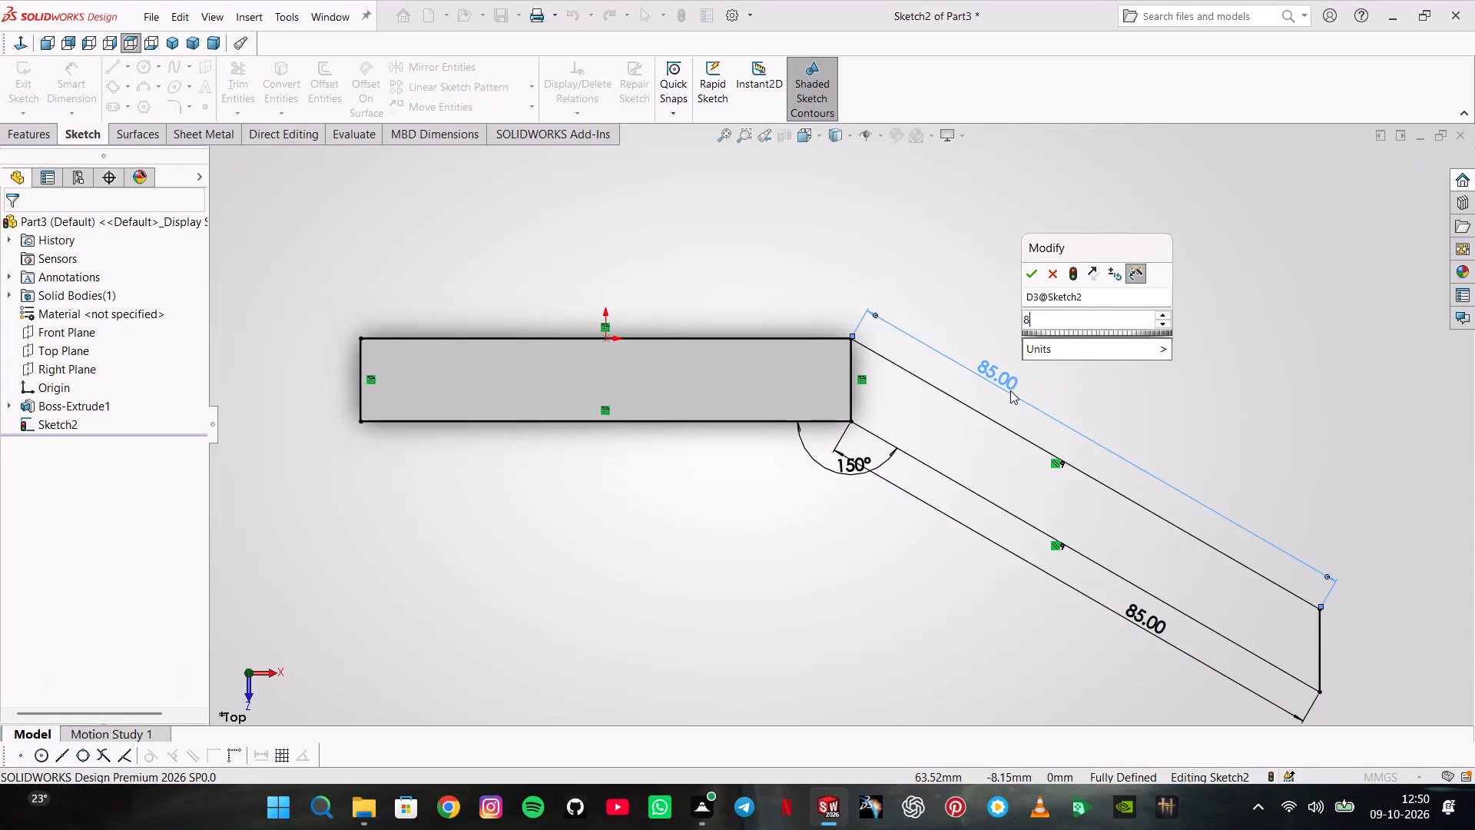
key("BackSpace")
type("95")
key("Return")
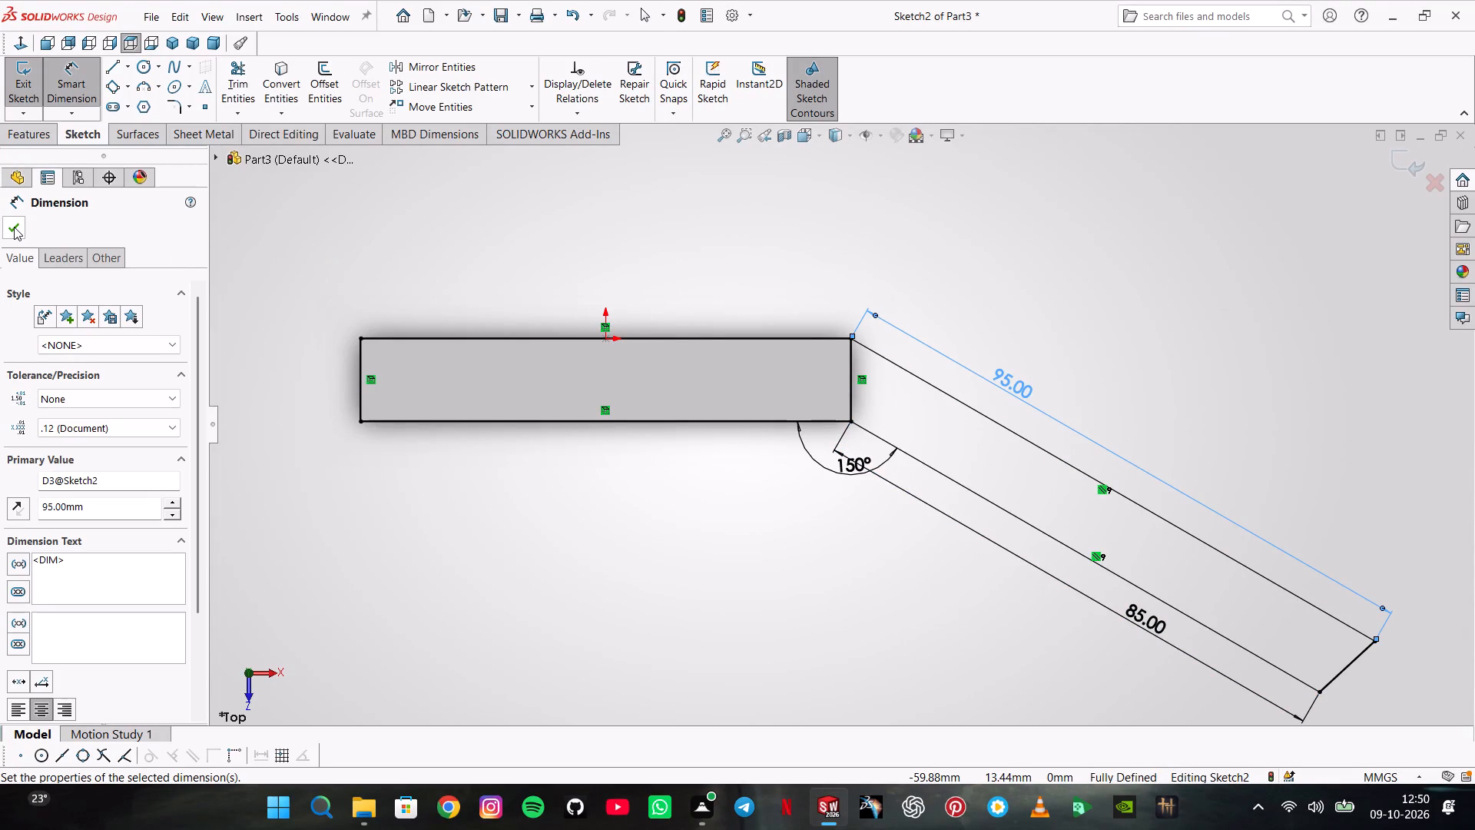
left_click(14, 227)
Extrude the sloping sketch region as a Mid Plane boss with a 13 mm depth, merged with the plate.
left_click(15, 133)
left_click(70, 71)
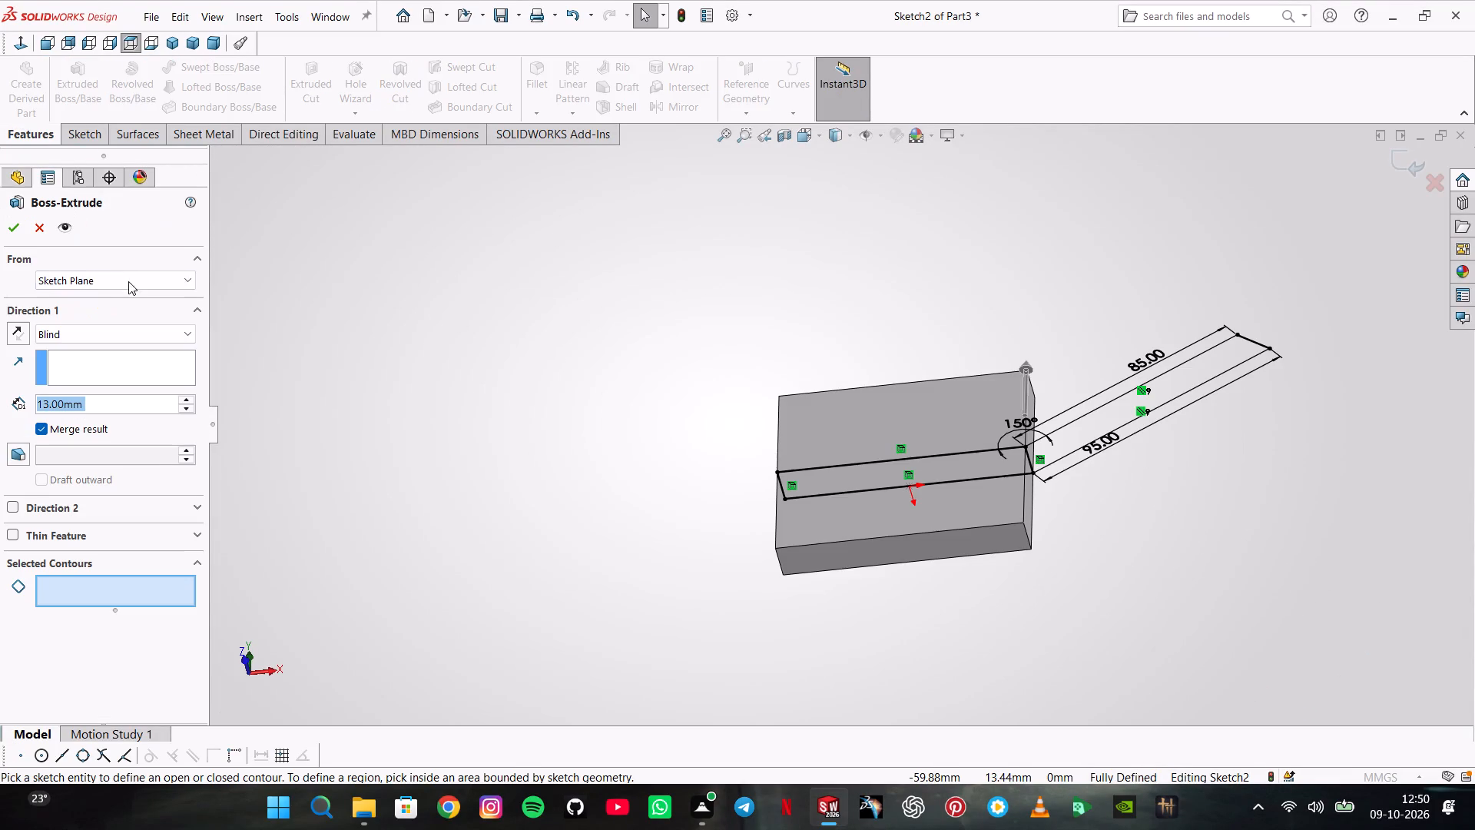
left_click(146, 333)
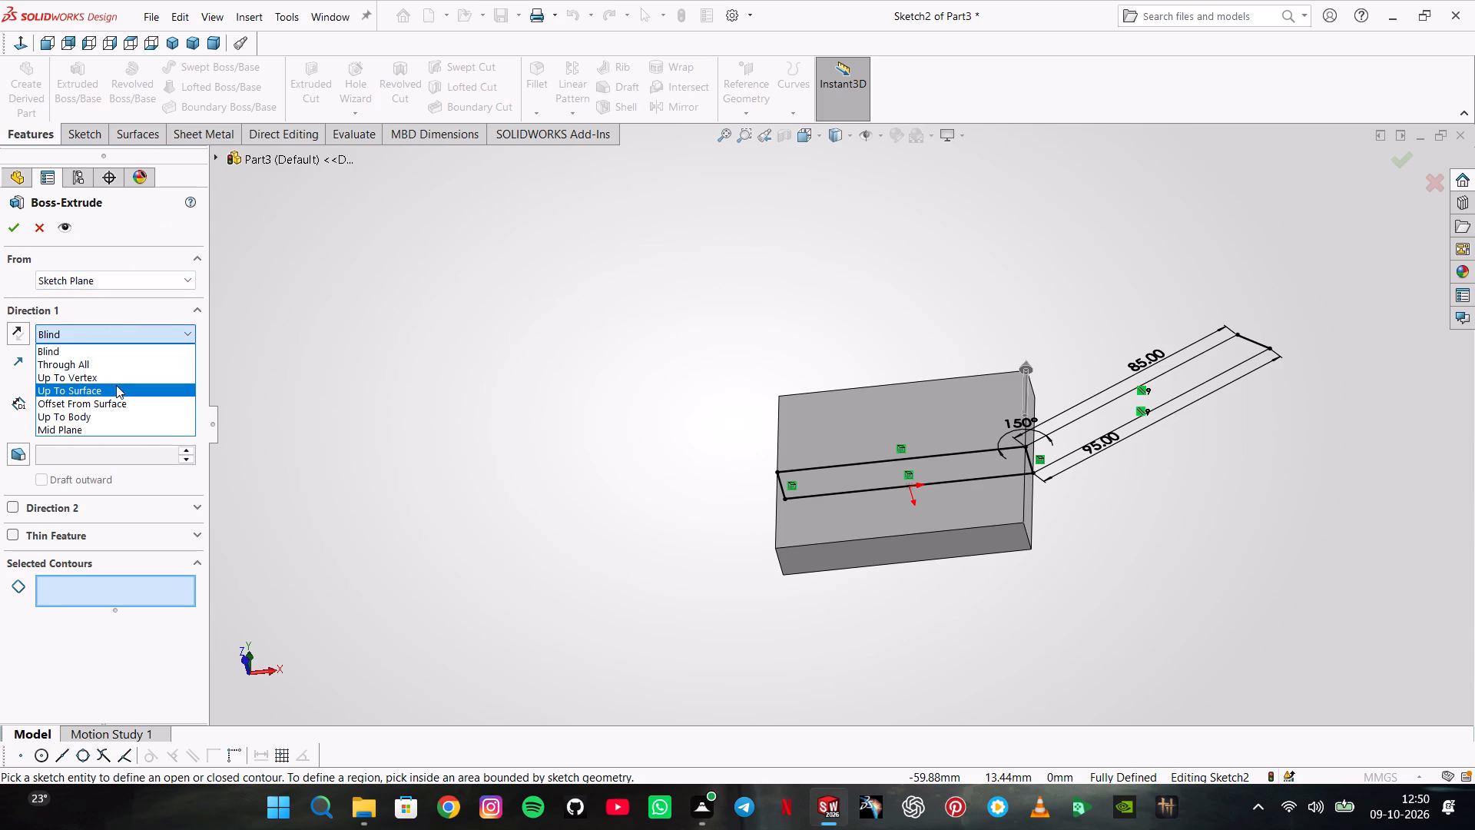
left_click(100, 426)
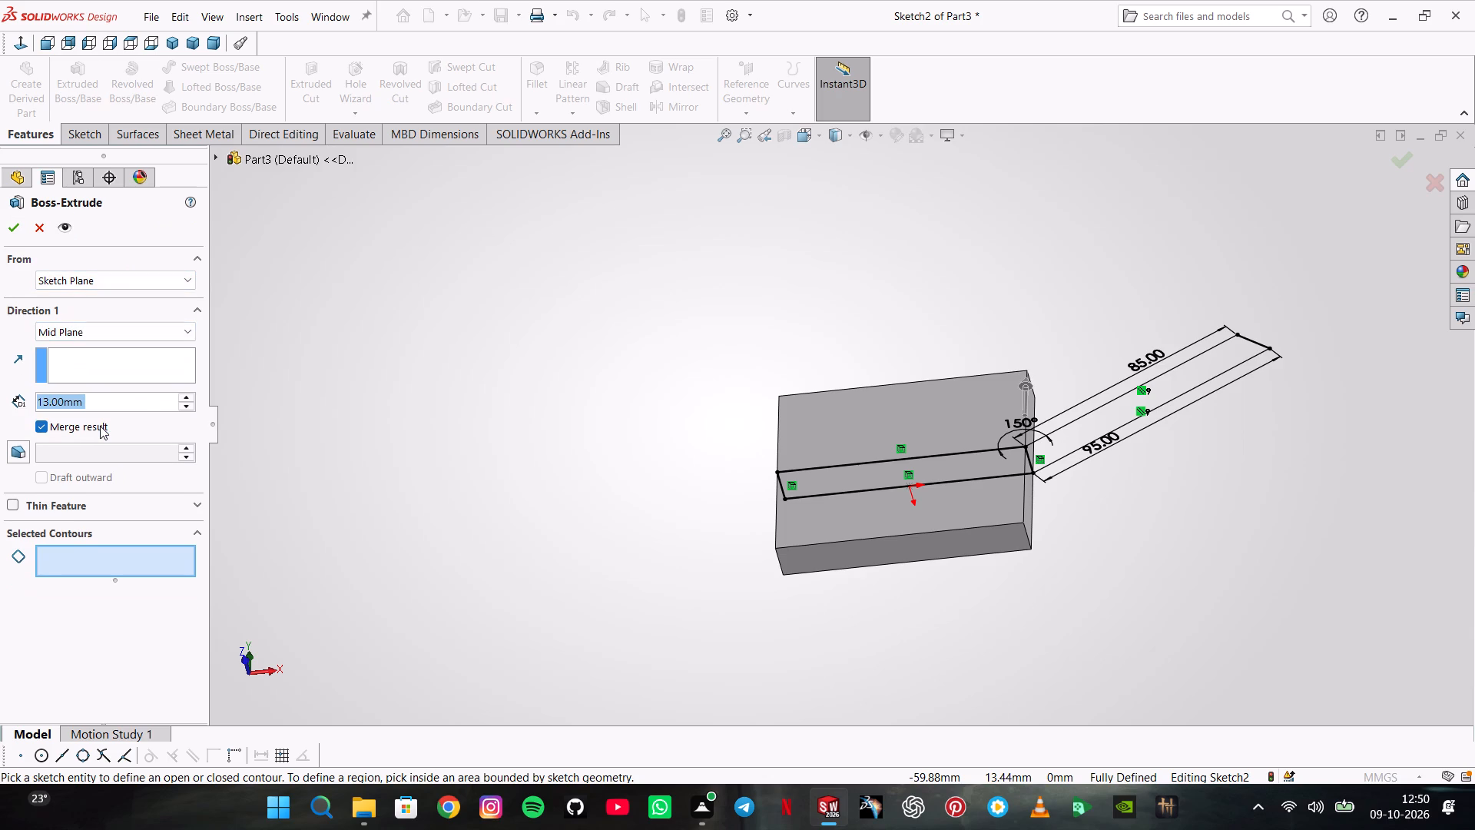
left_click(1107, 411)
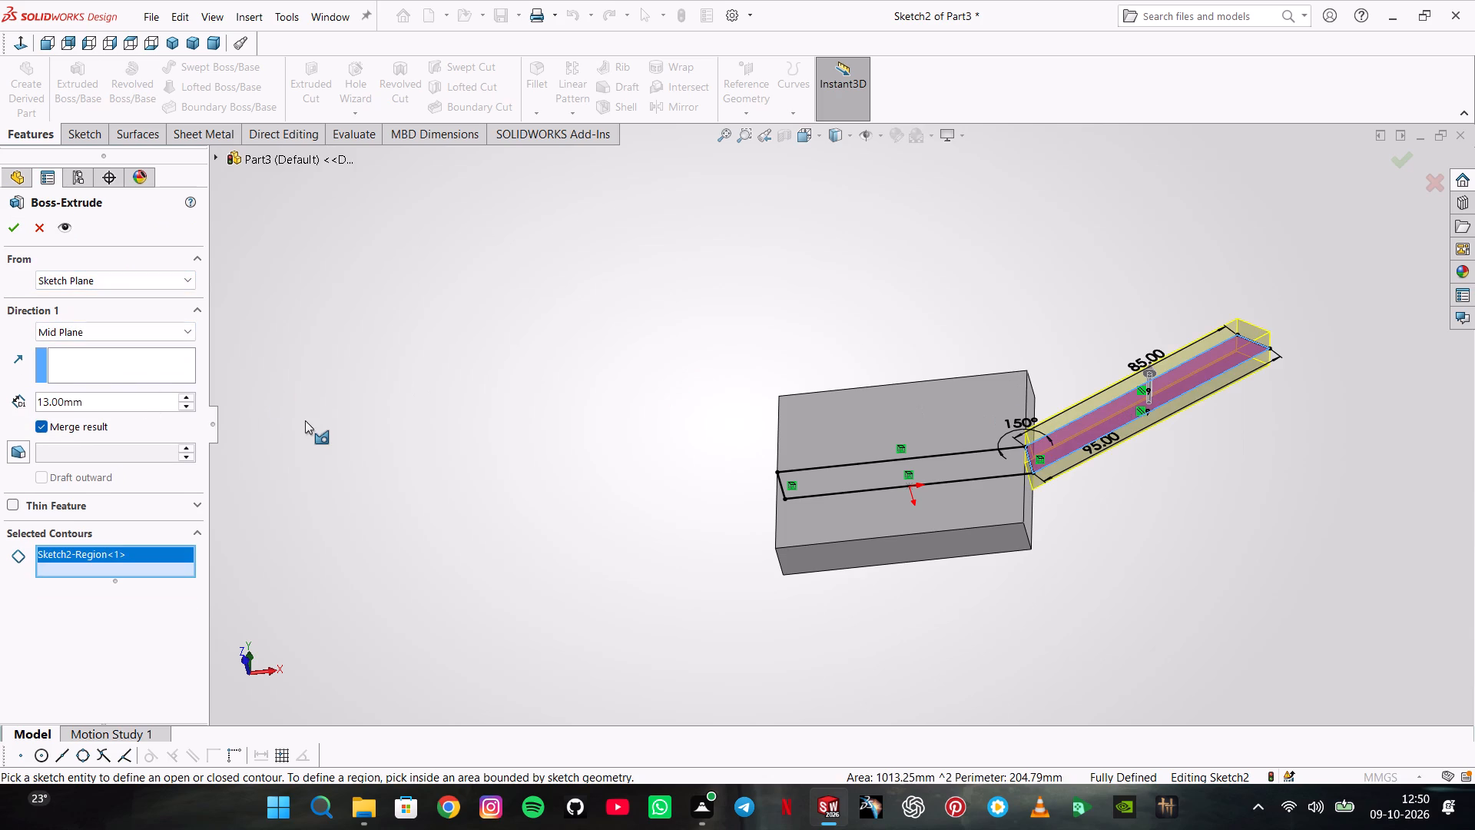
type("60")
key("Return")
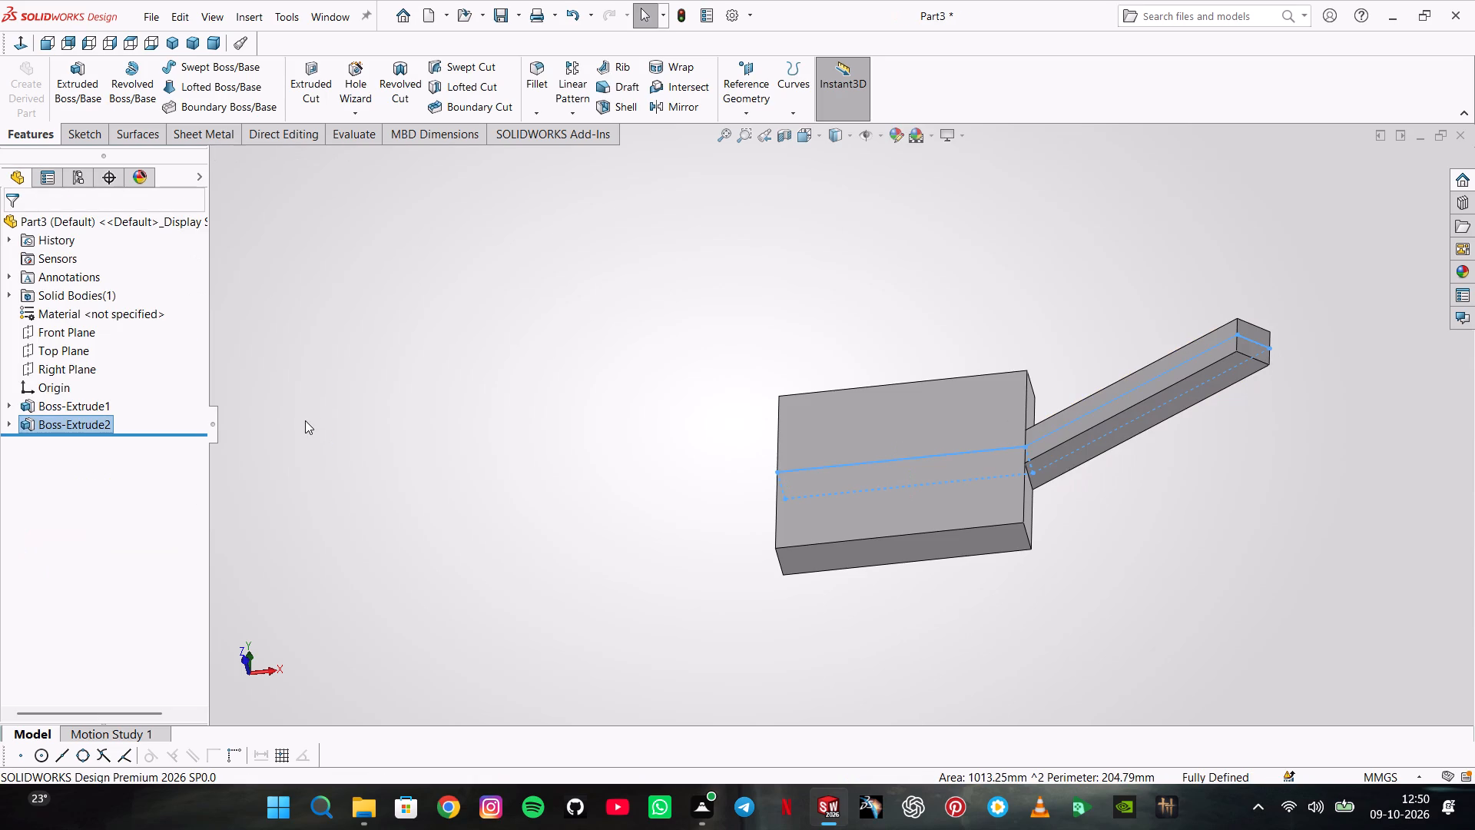
Edit the angled arm's extrusion and set its mid-plane depth to 60 mm.
right_click(81, 424)
left_click(102, 379)
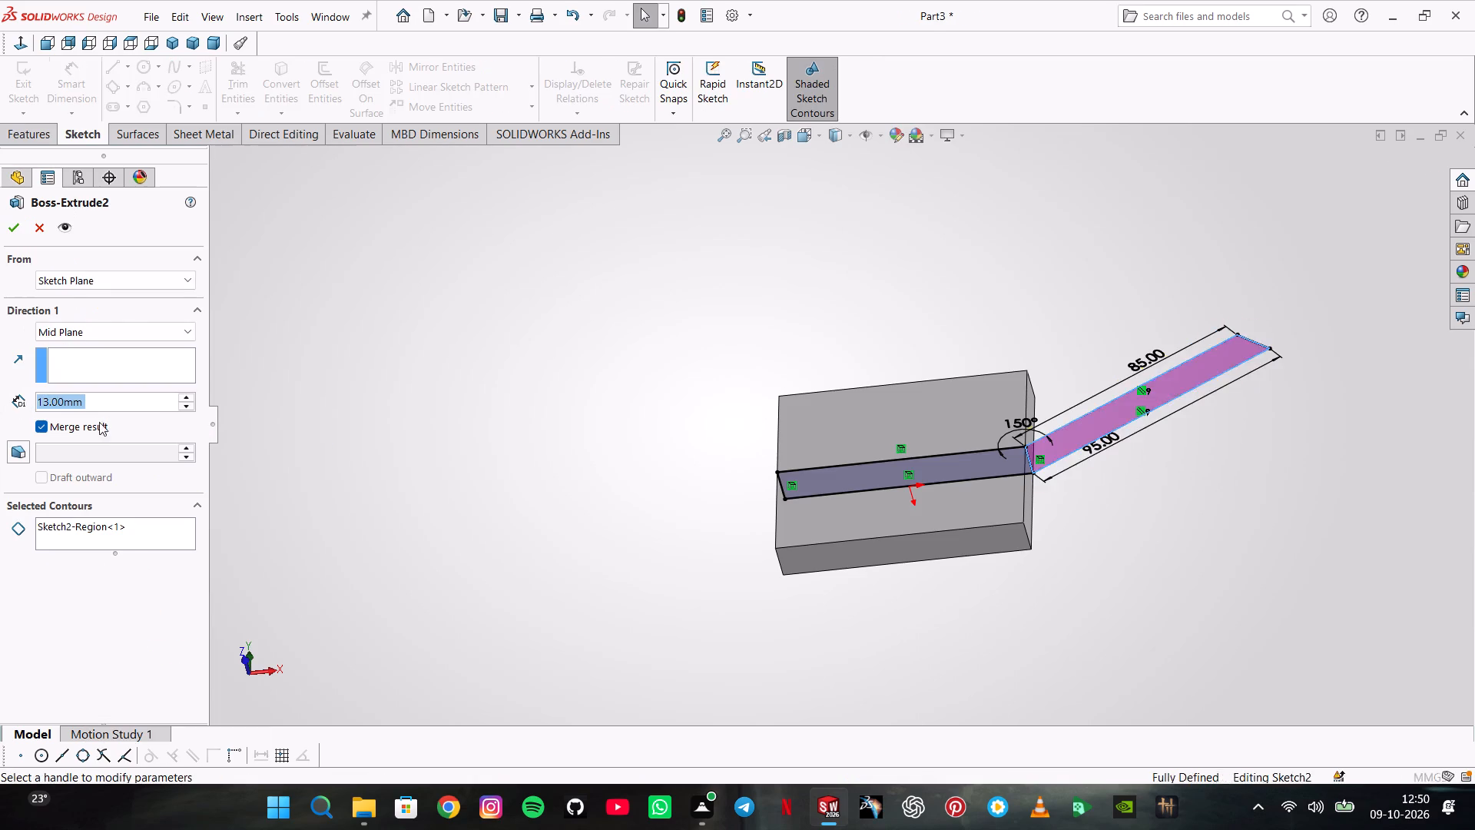
type("60")
key("Return")
key("Return")
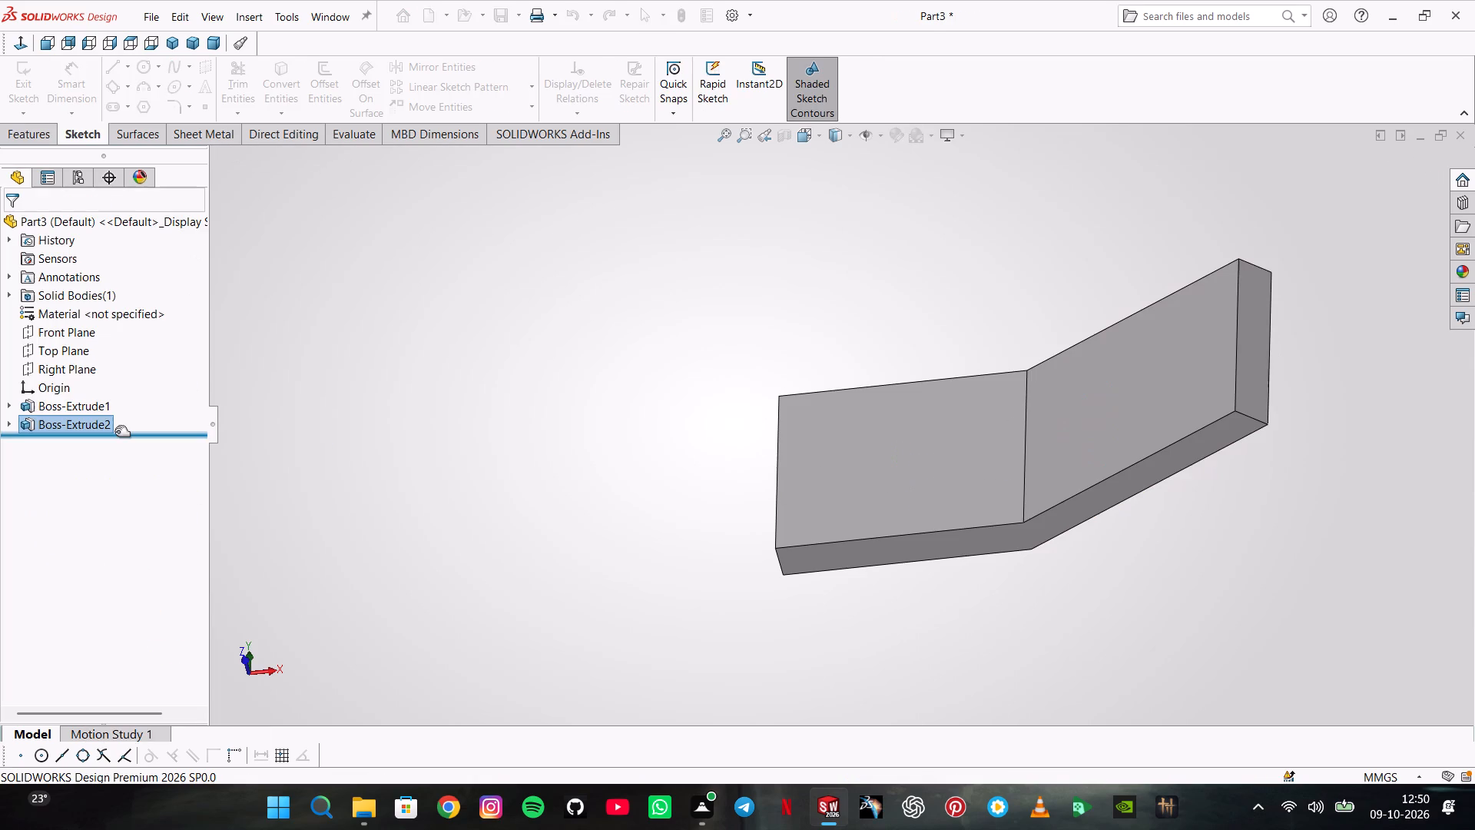
Start a sketch on the angled arm's 95 mm long face and convert the face's outline into sketch lines.
middle_click_drag(1082, 317, 989, 438)
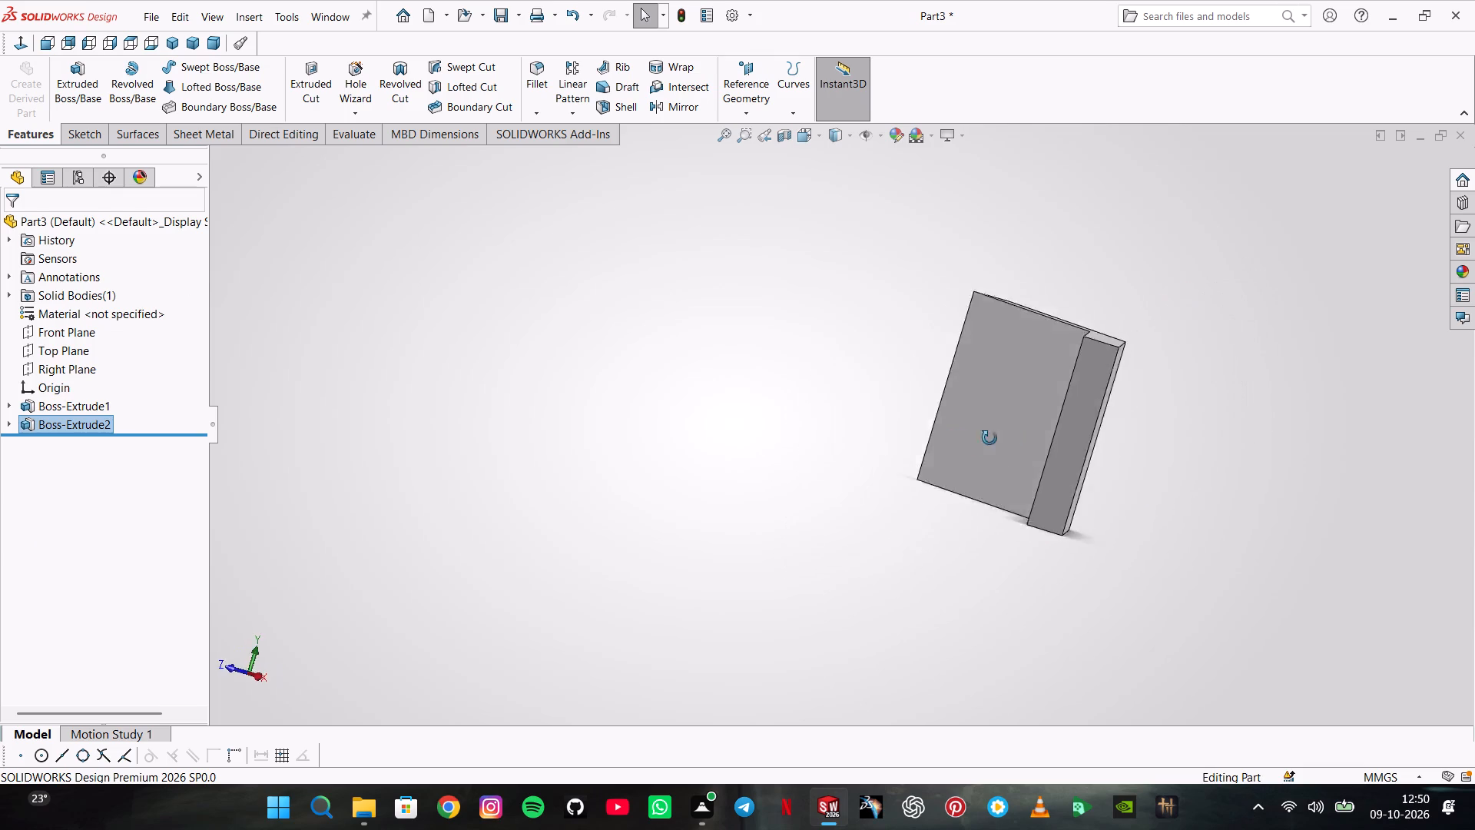
middle_click_drag(989, 438, 883, 432)
scroll(916, 450, "up", 1)
left_click(926, 430)
left_click(998, 392)
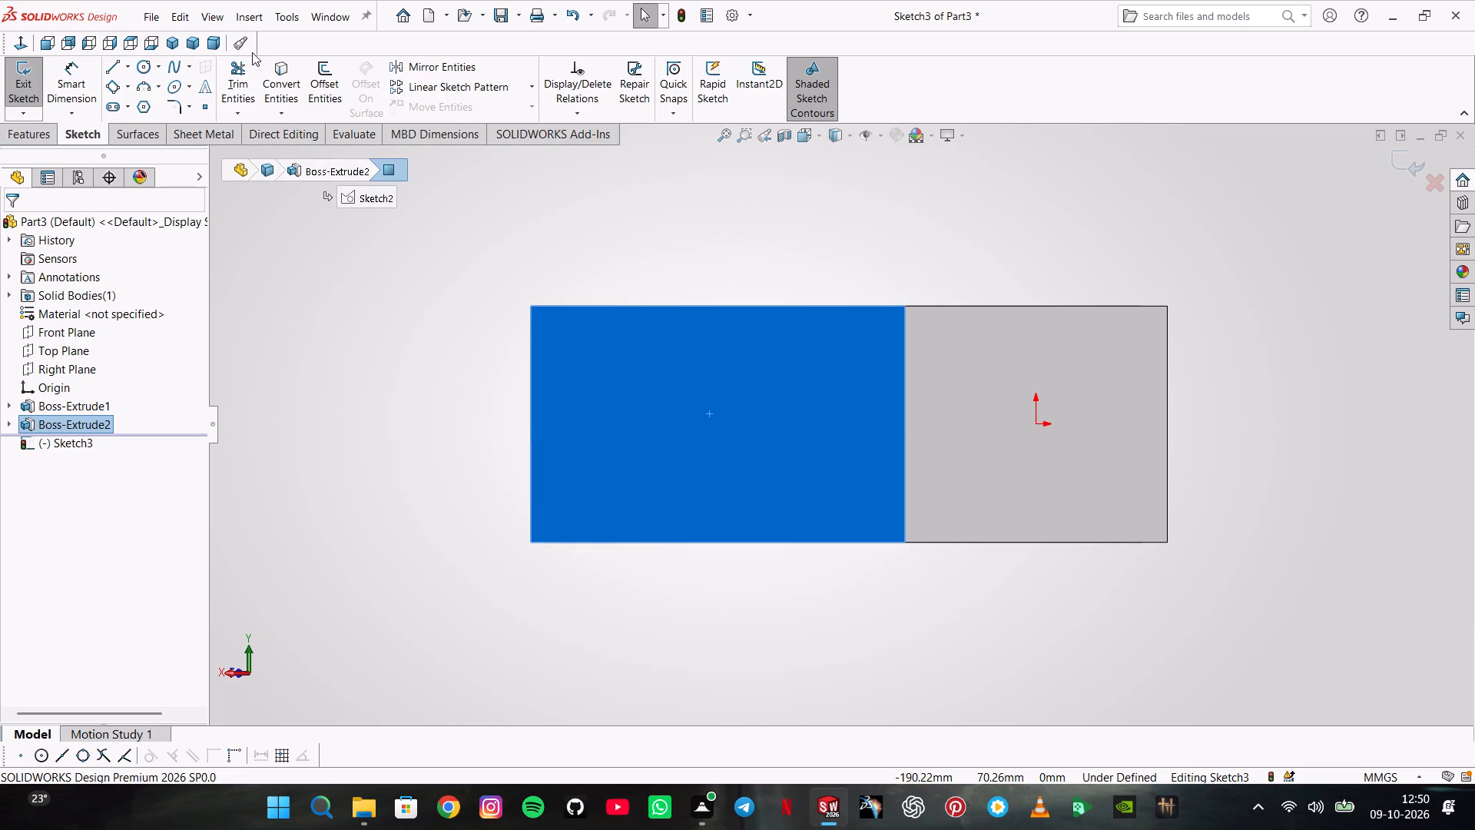
left_click(270, 64)
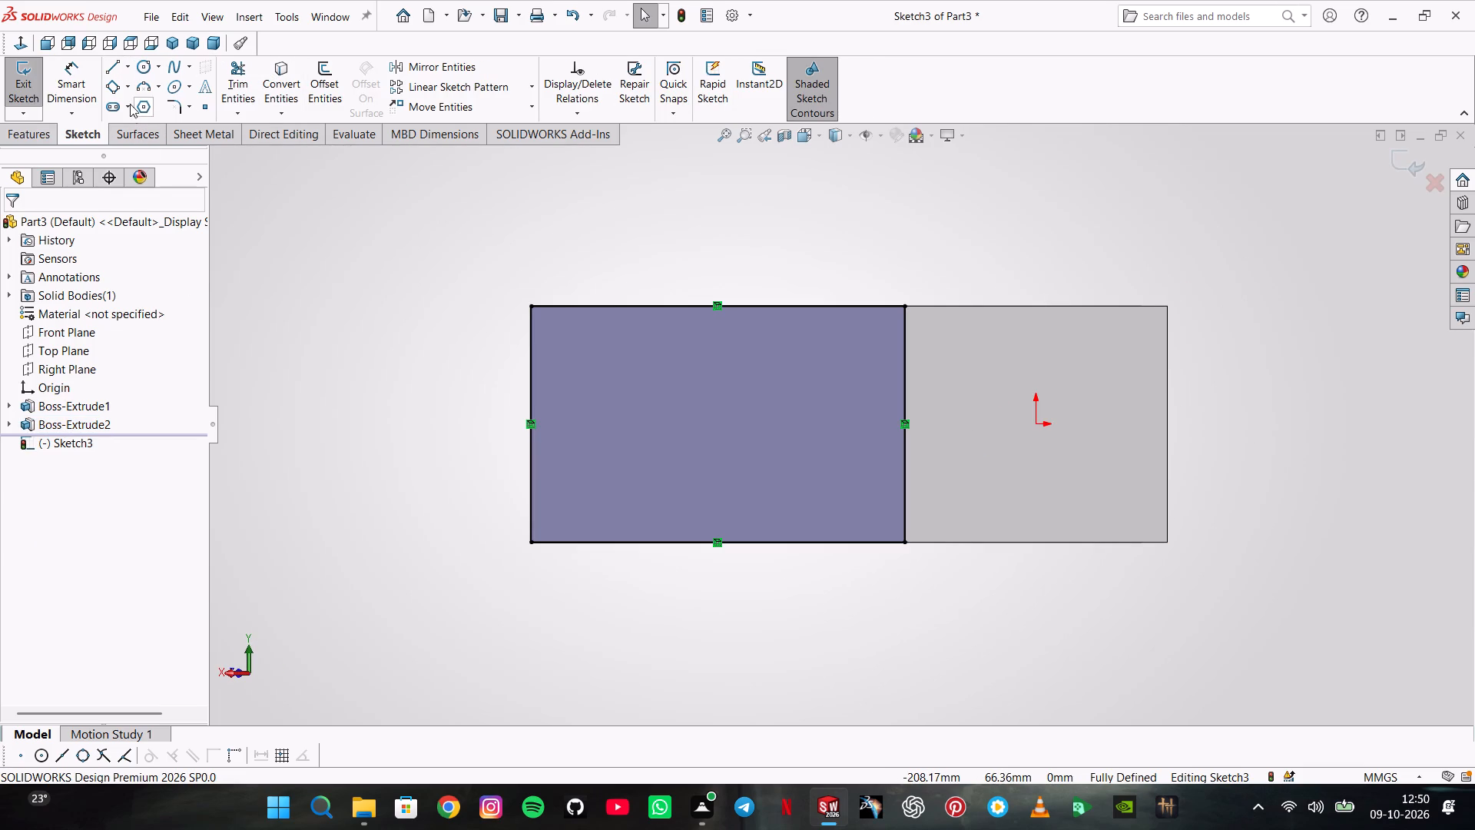
Sketch two concentric circles, about 37 mm and 18 mm in diameter, centred across the width near the angled face's free end.
left_click(142, 75)
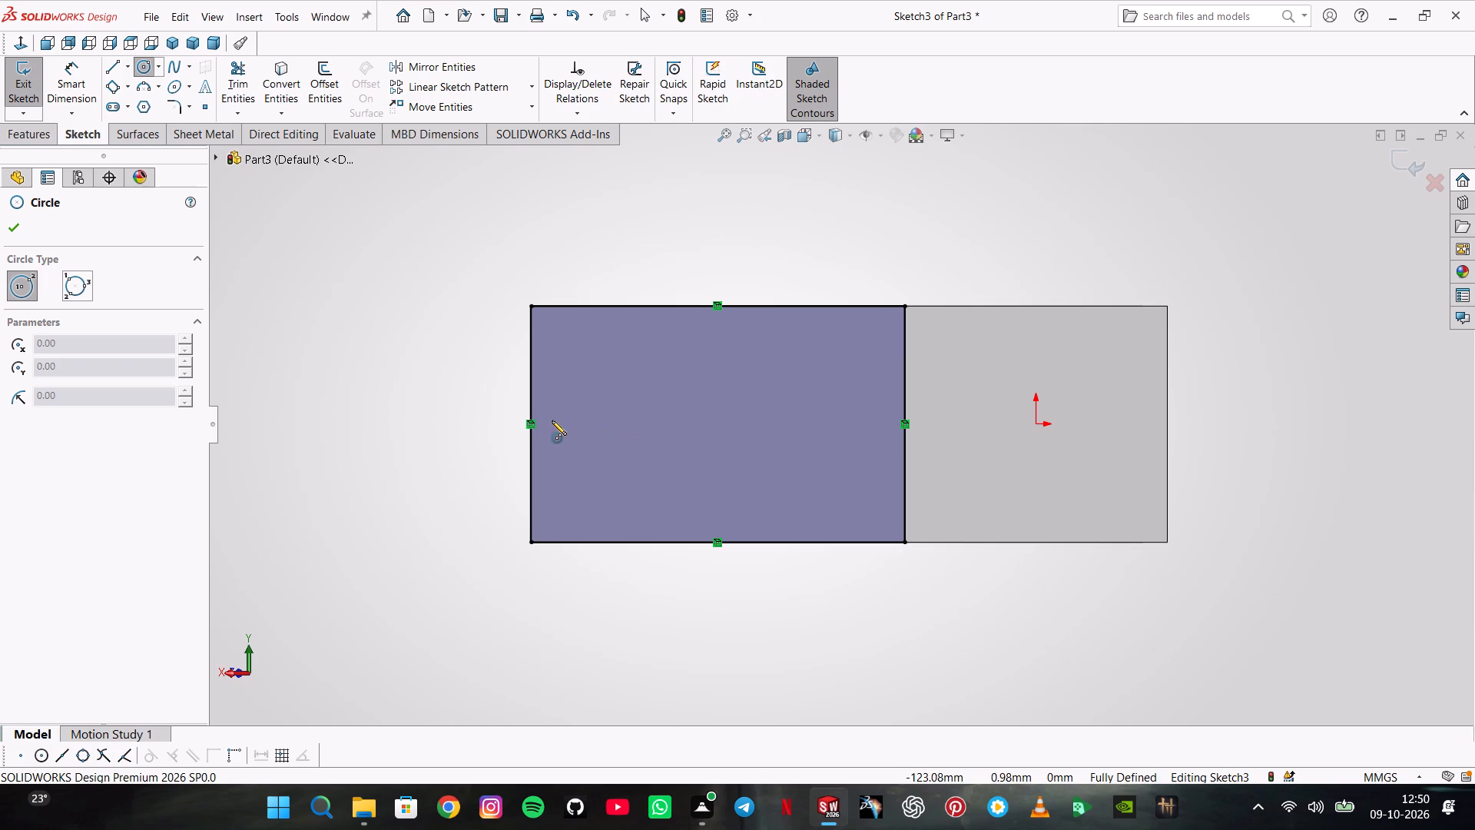
left_click(612, 427)
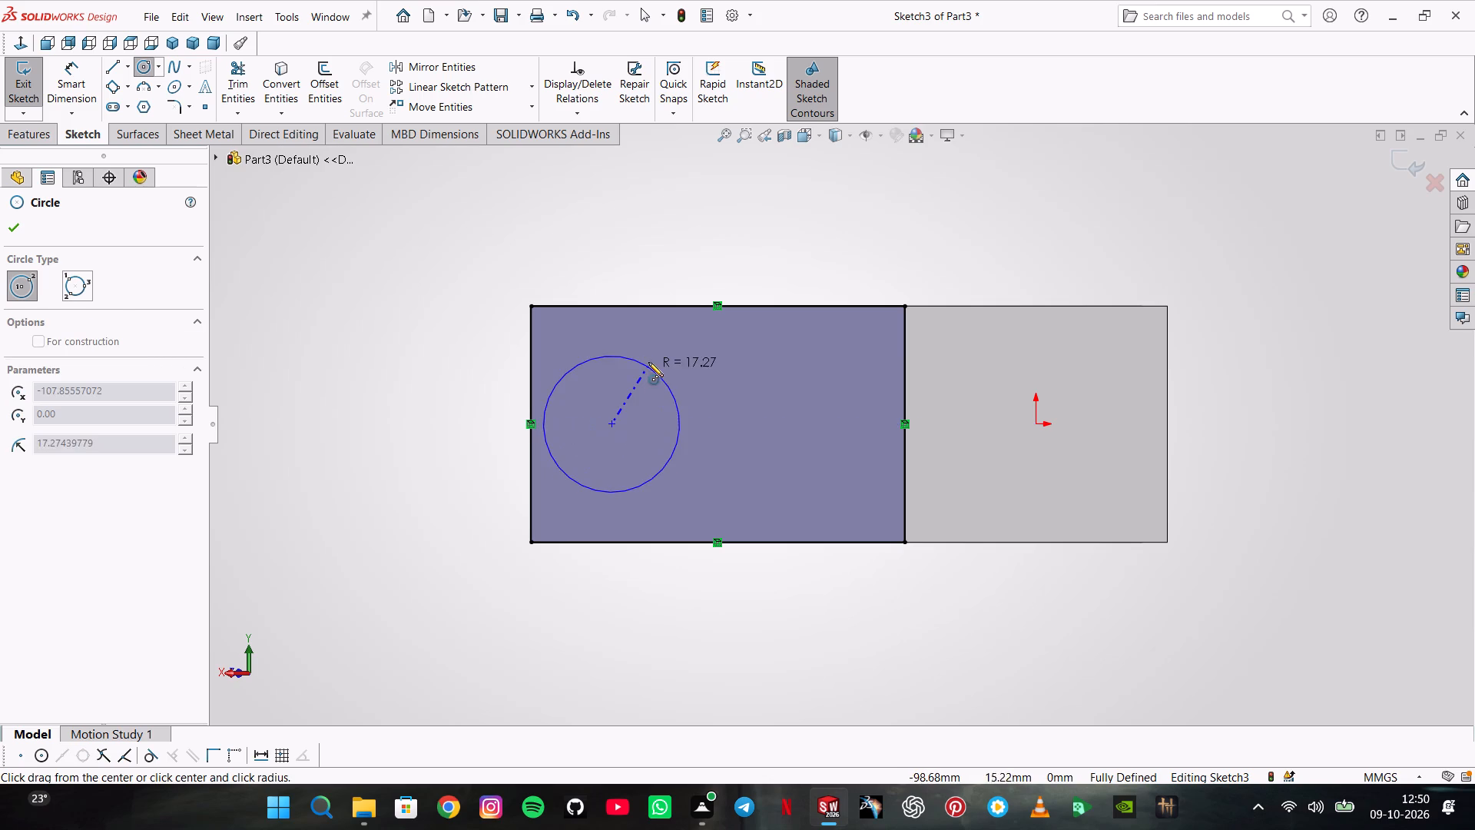
left_click(648, 362)
left_click(615, 425)
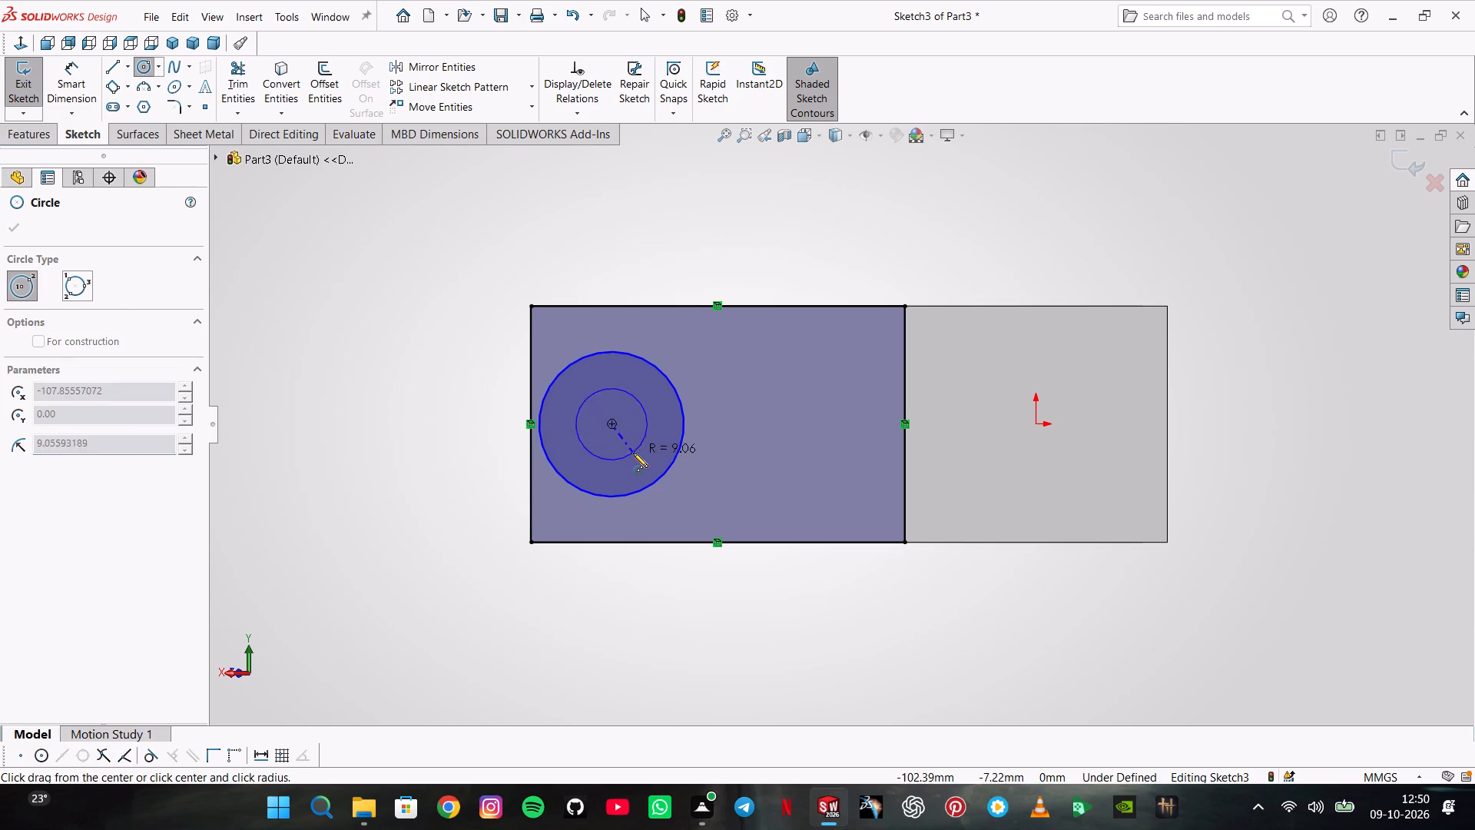
left_click(633, 453)
Dimension the outer circle's diameter as 60 mm.
left_click(71, 87)
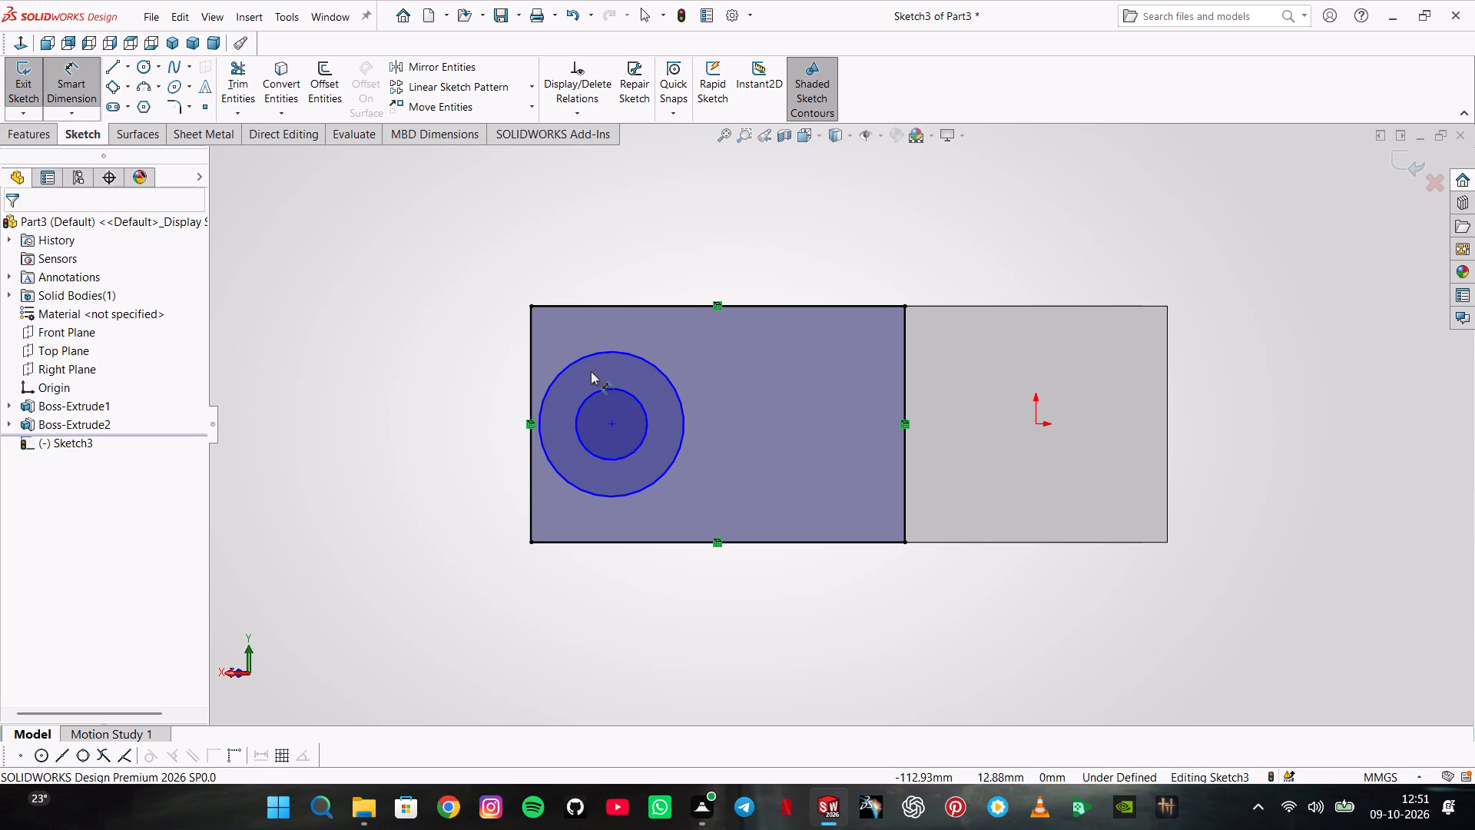
left_click(595, 357)
left_click(649, 161)
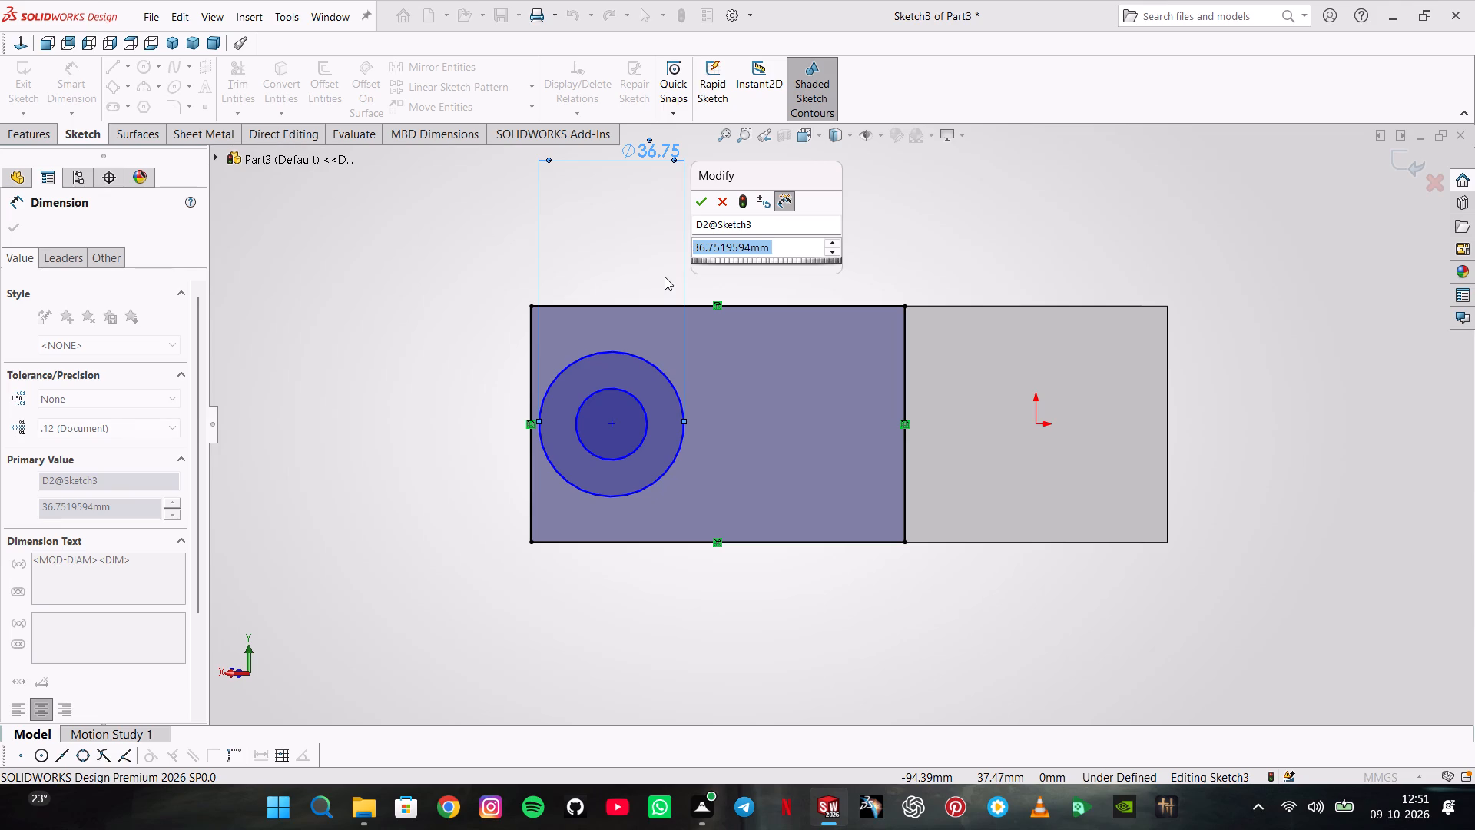
type("25")
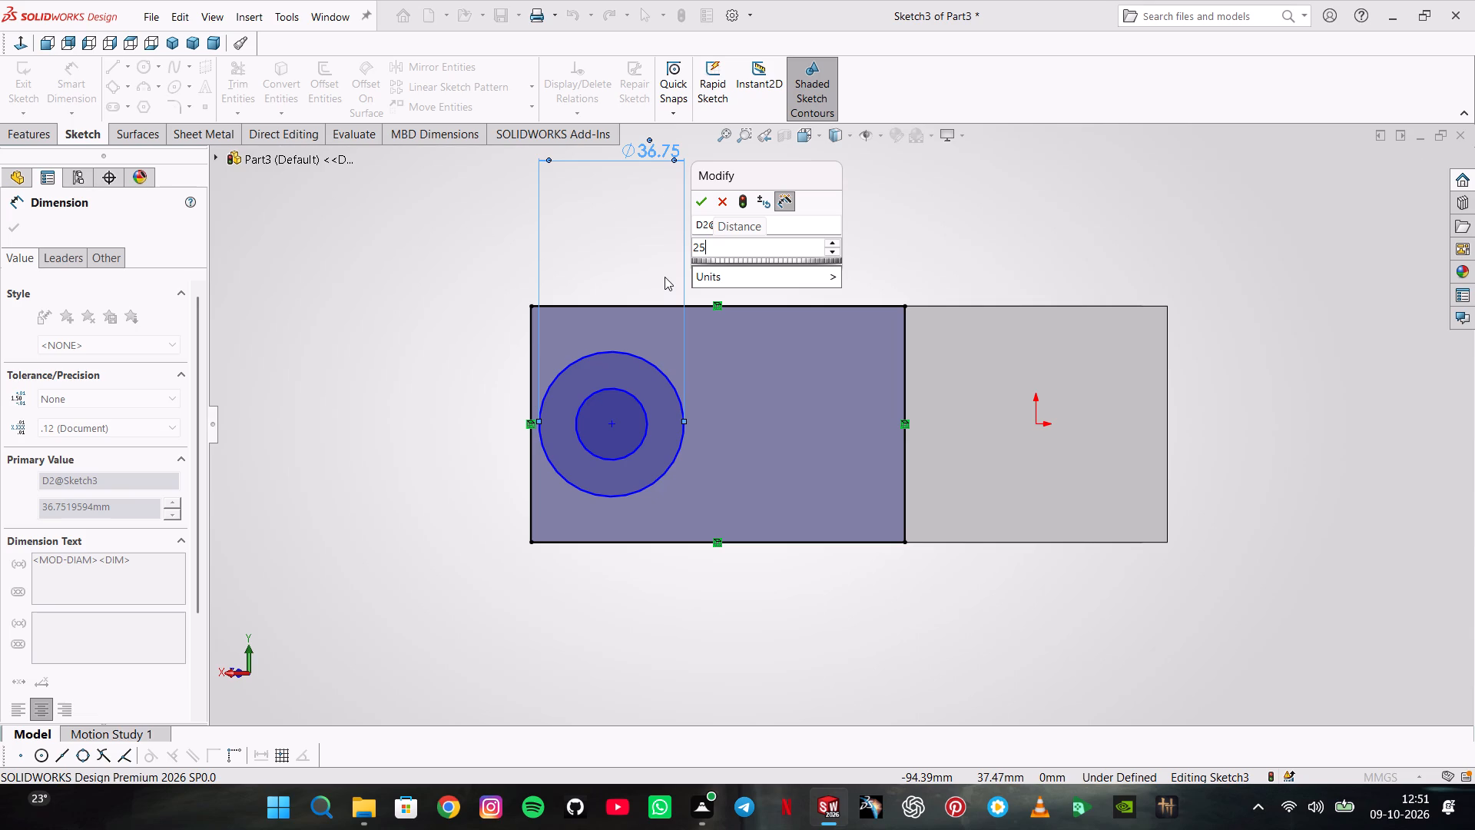
key("BackSpace")
key("BackSpace")
key("BackSpace")
type("60")
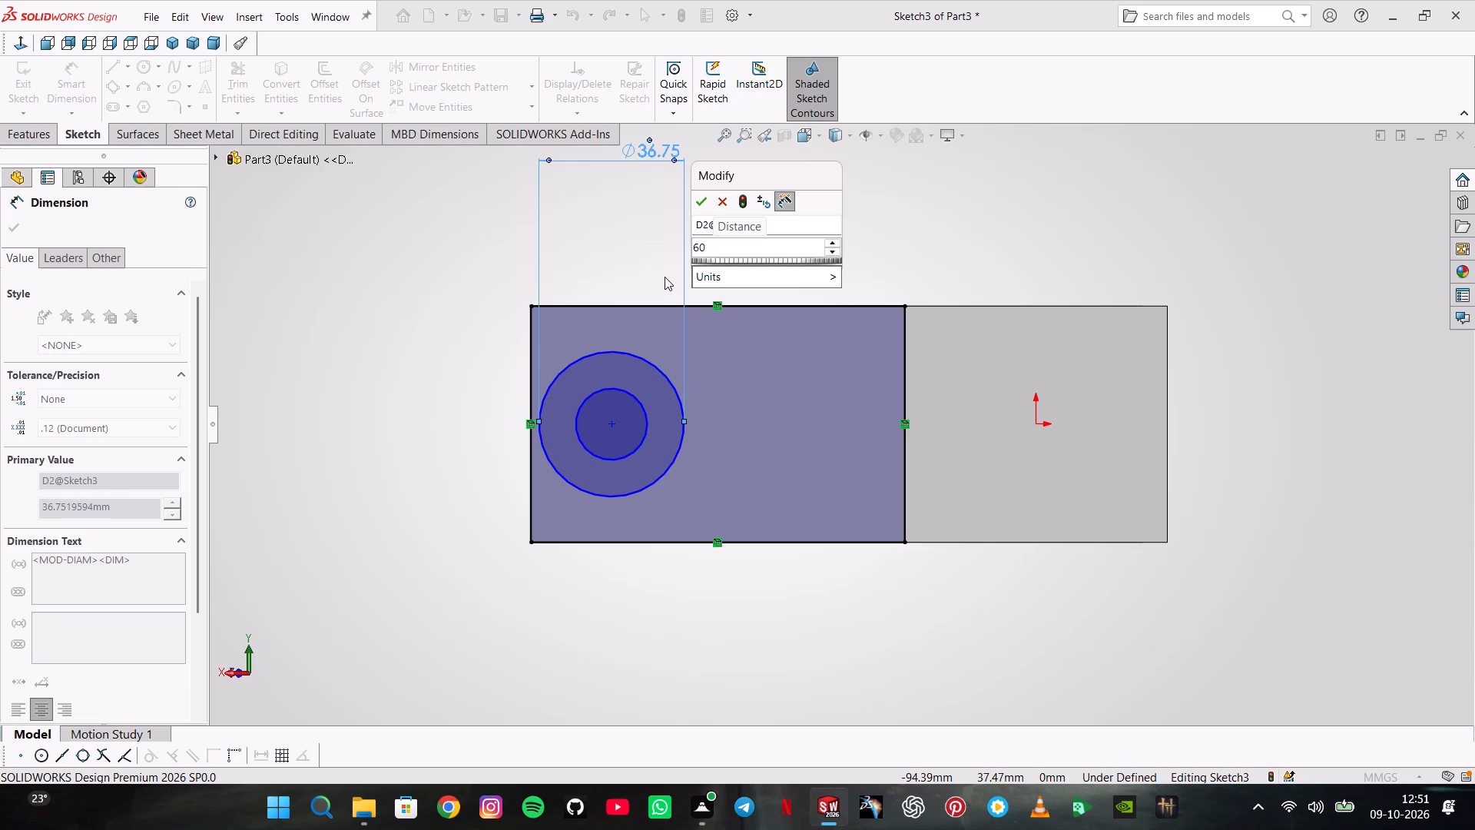
key("Return")
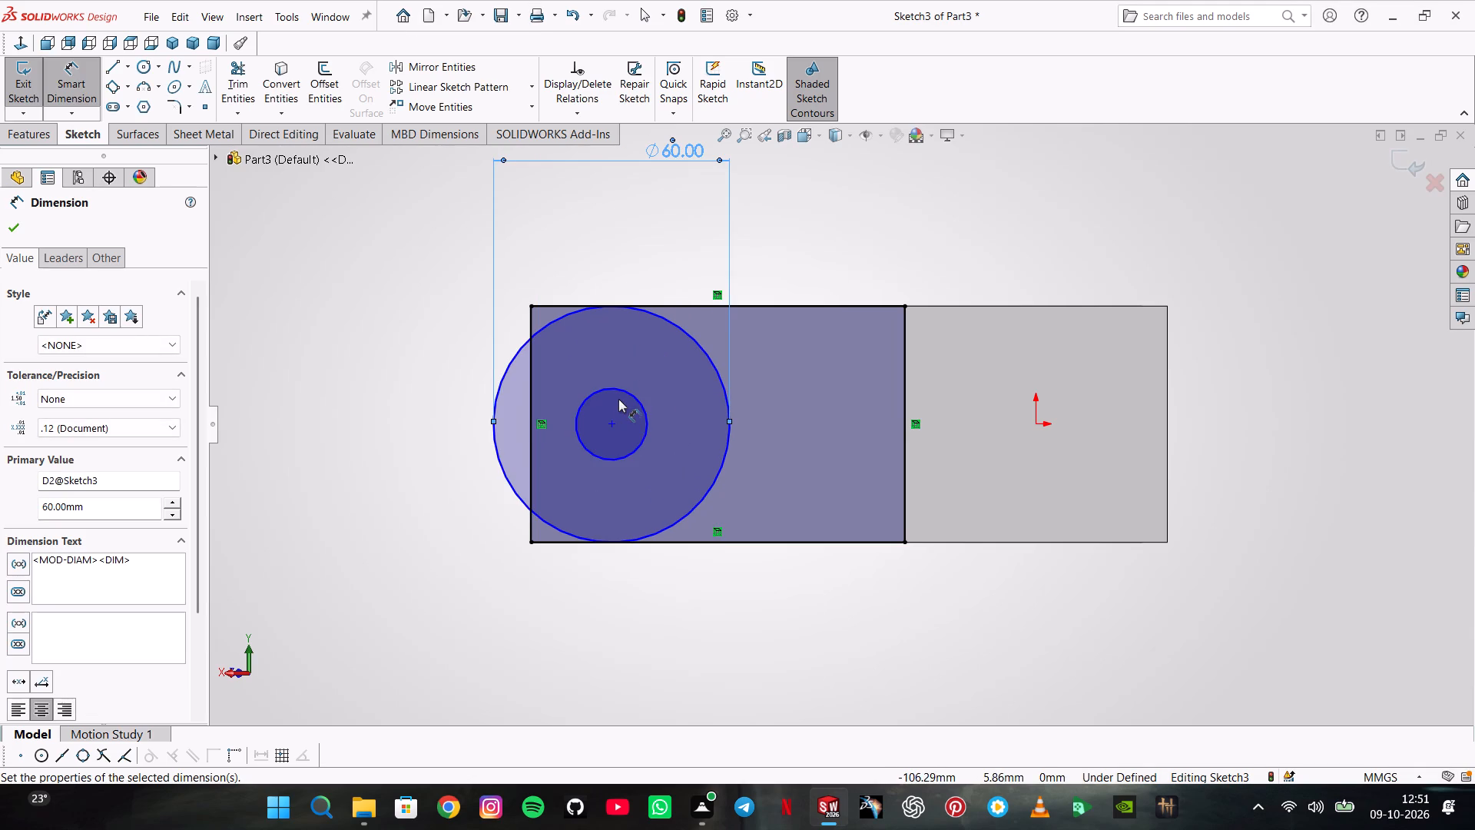
Dimension the inner circle's diameter as 25 mm.
left_click(620, 397)
left_click(623, 394)
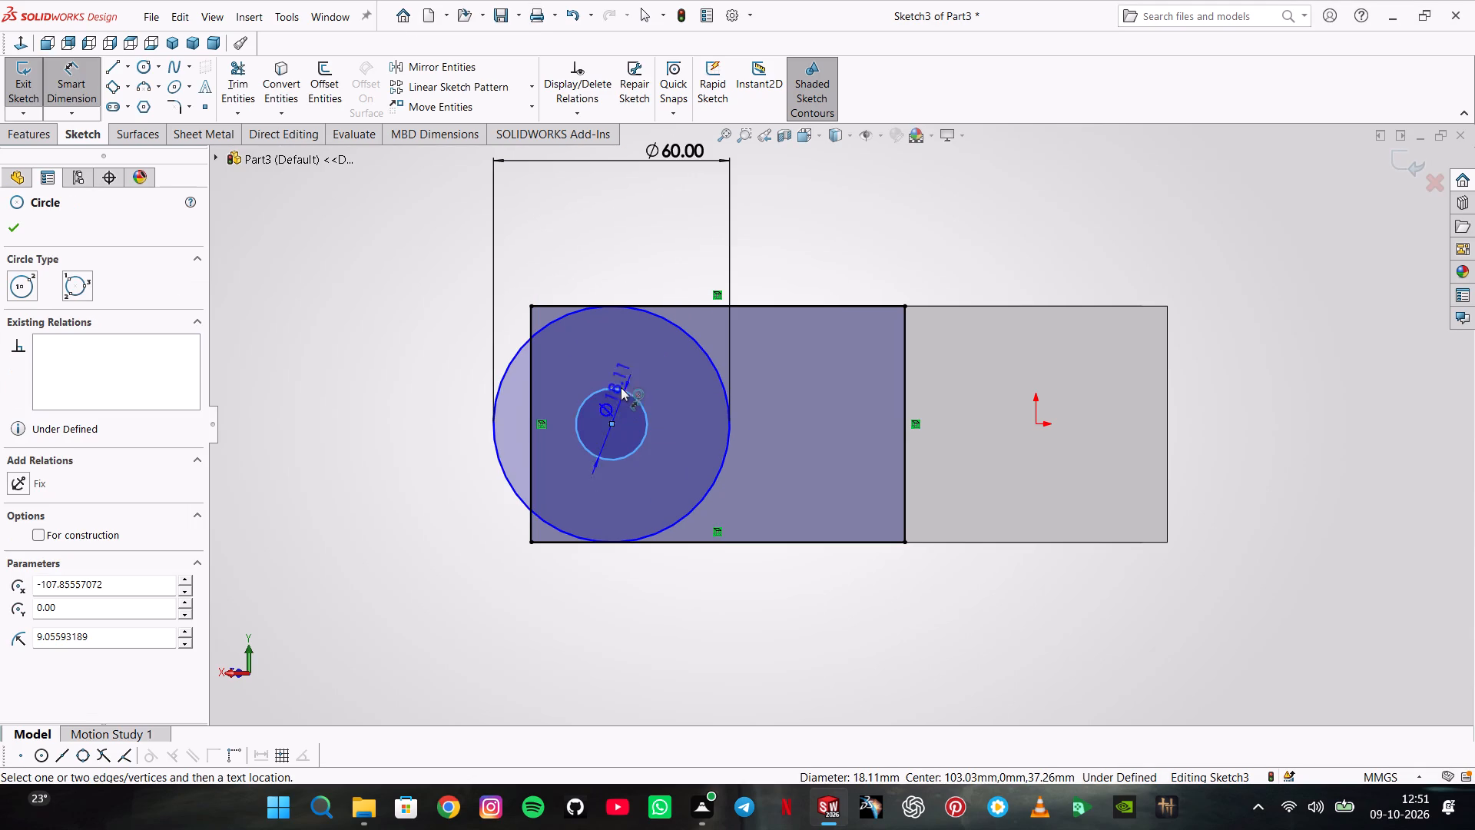
left_click(635, 239)
type("25")
key("Return")
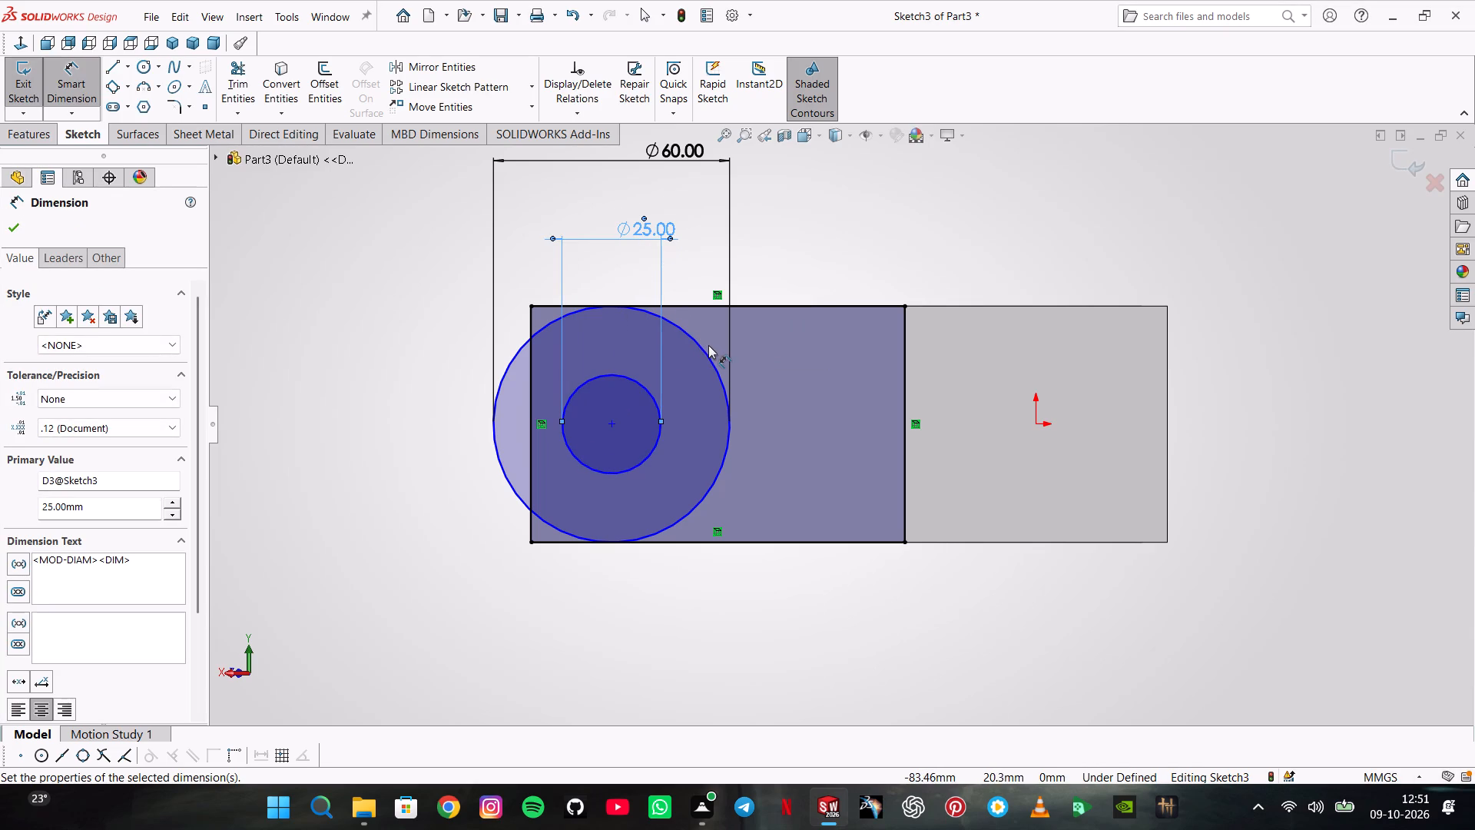
Dimension the distance from the circles' centre to the bend edge between the arm and the plate as 50 mm.
left_click(610, 424)
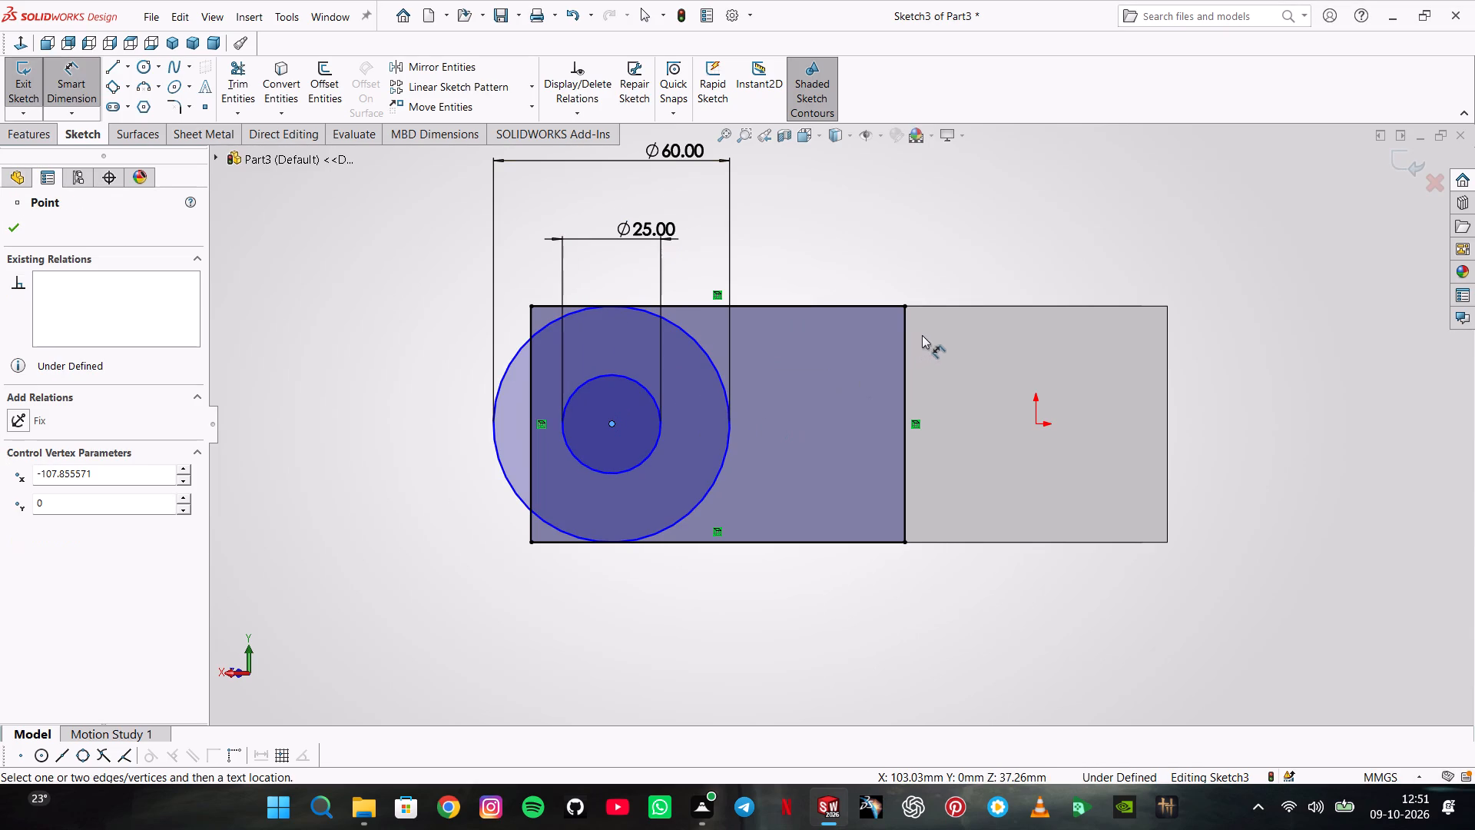
left_click(904, 342)
left_click(857, 609)
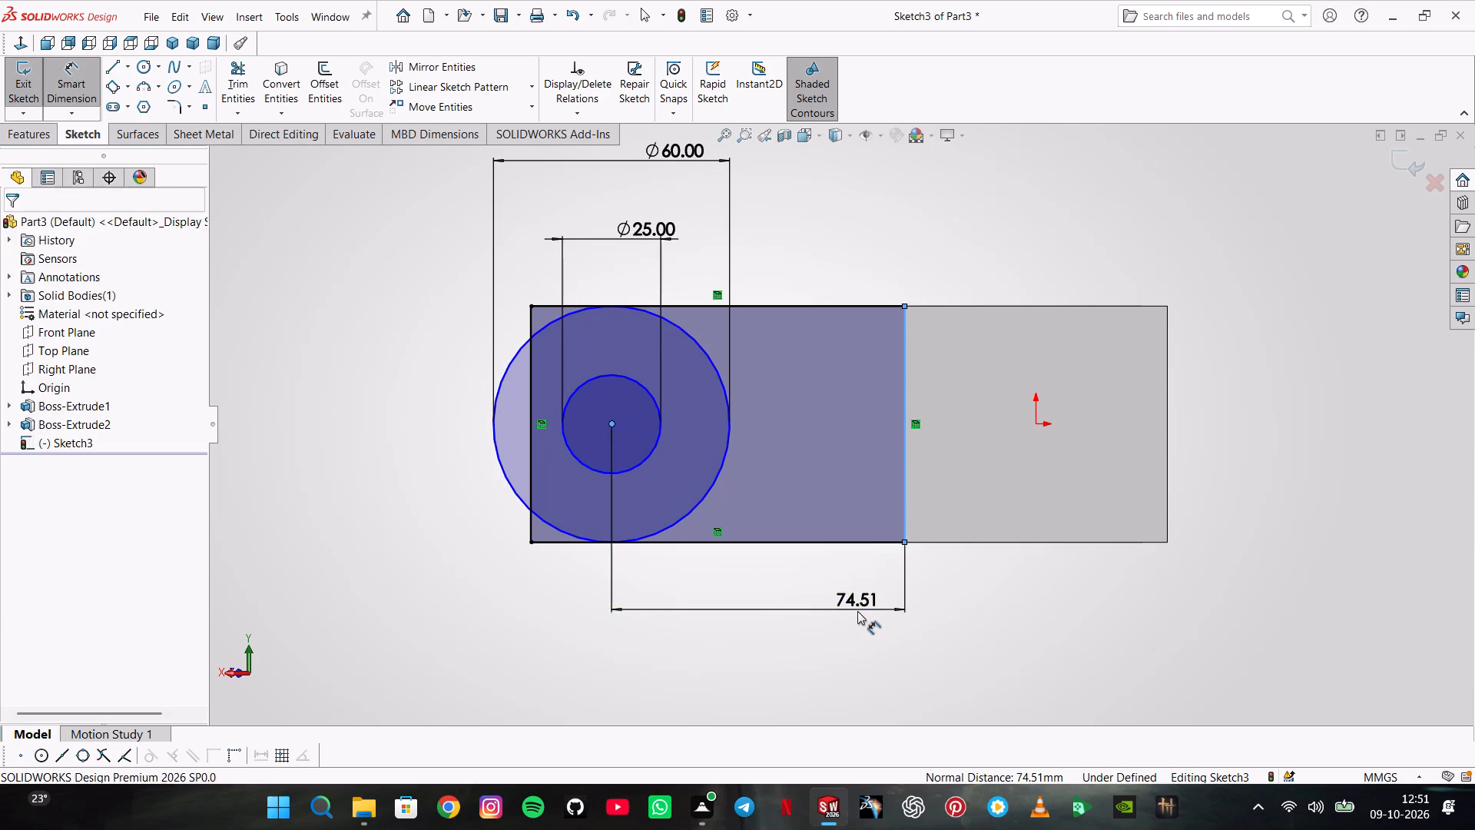
type("50")
key("Return")
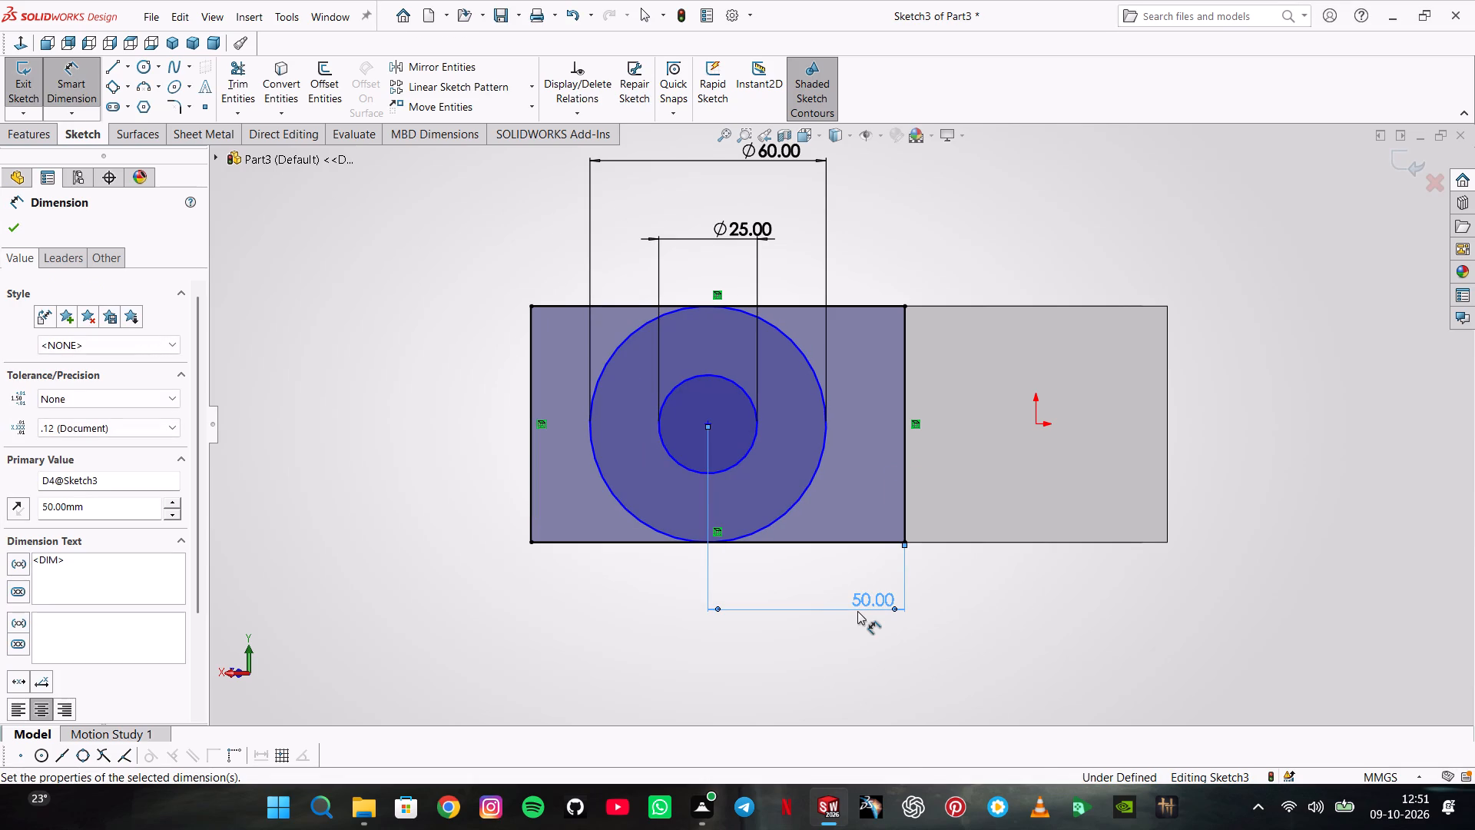
key("Escape")
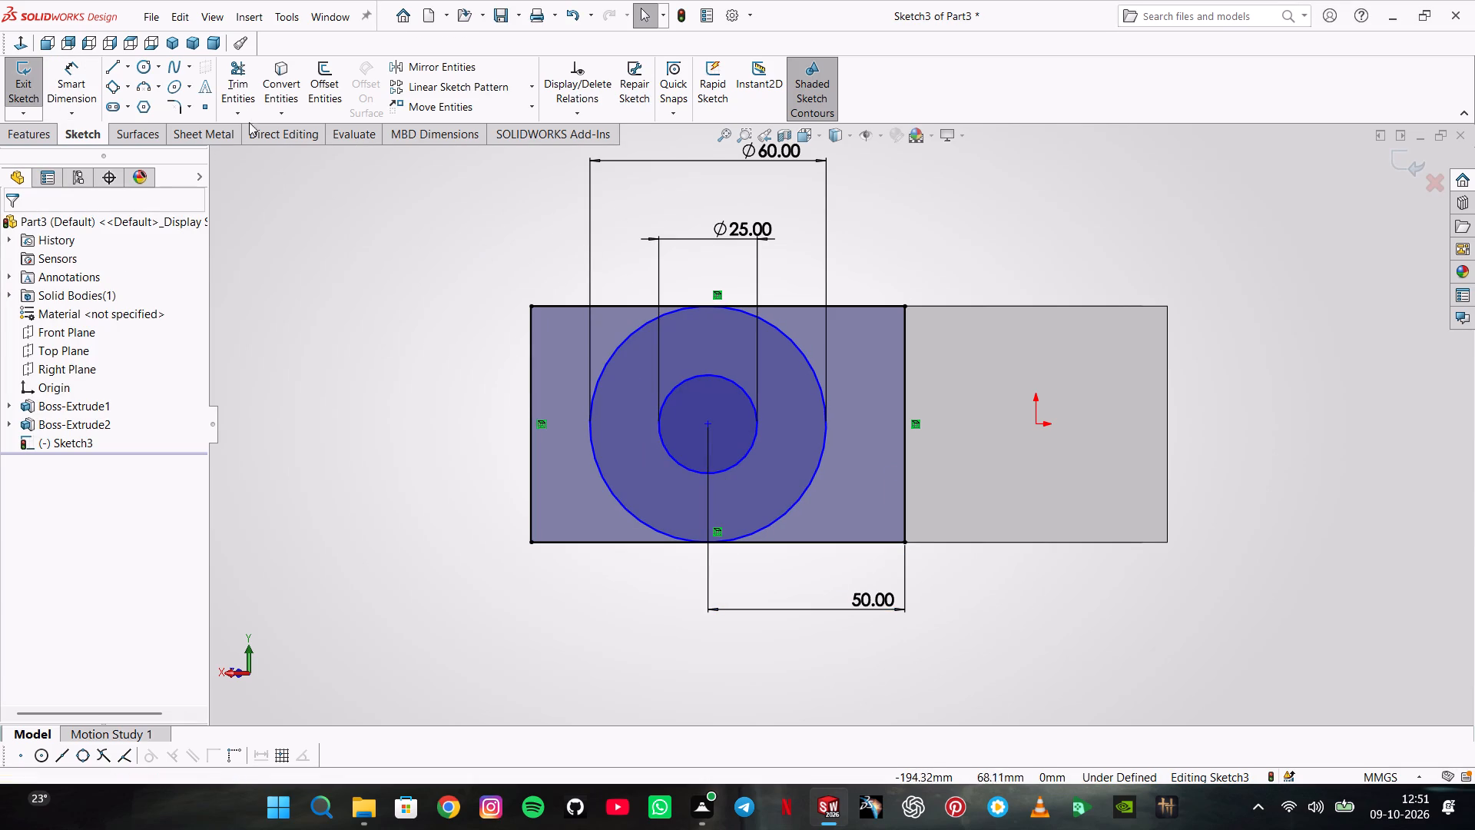
Extrude-cut the arm's end region outside the 60 mm circle and the 25 mm circle's interior to a blind depth of 13 mm.
left_click(50, 142)
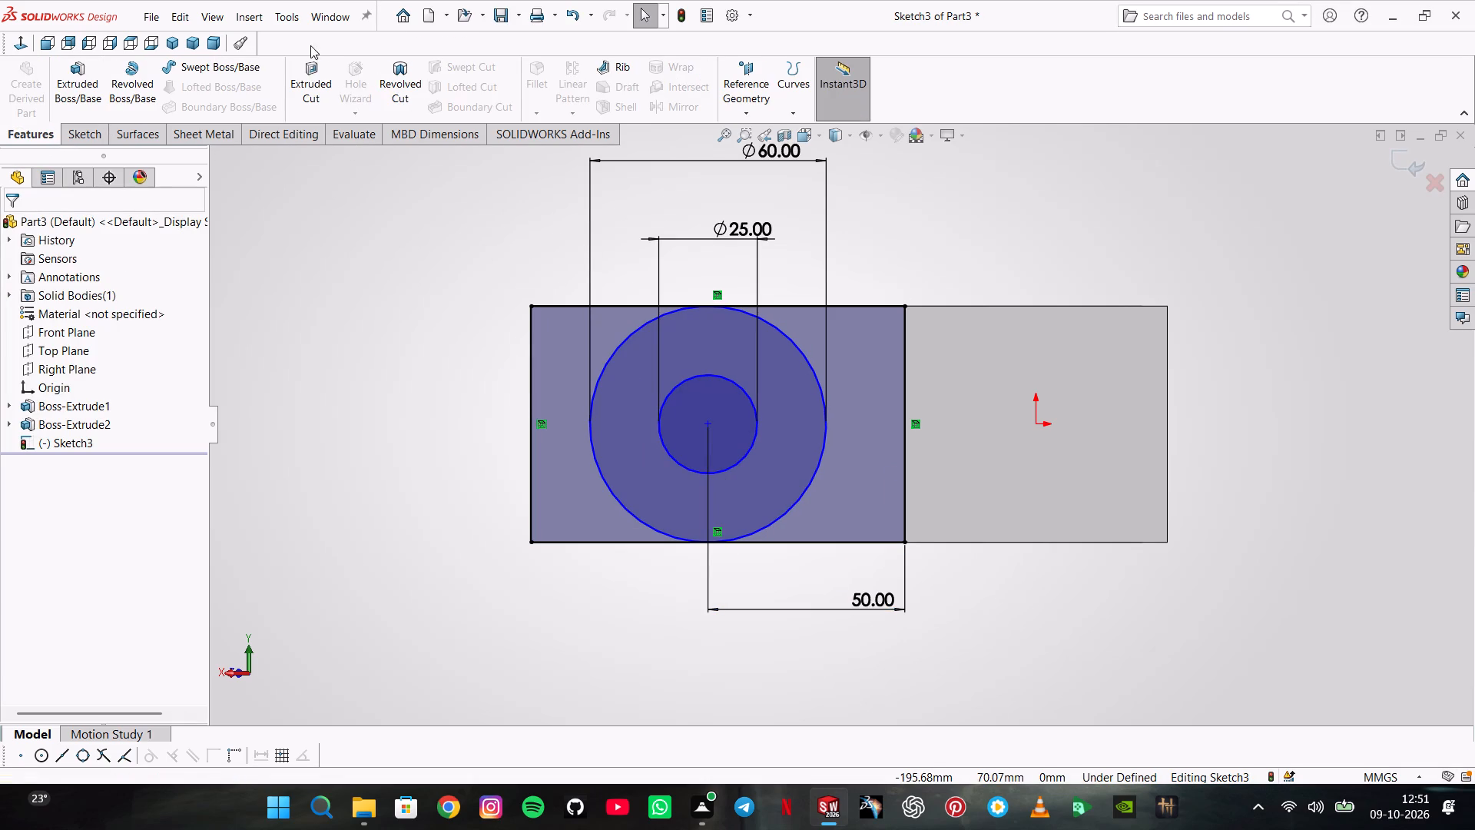
left_click(303, 78)
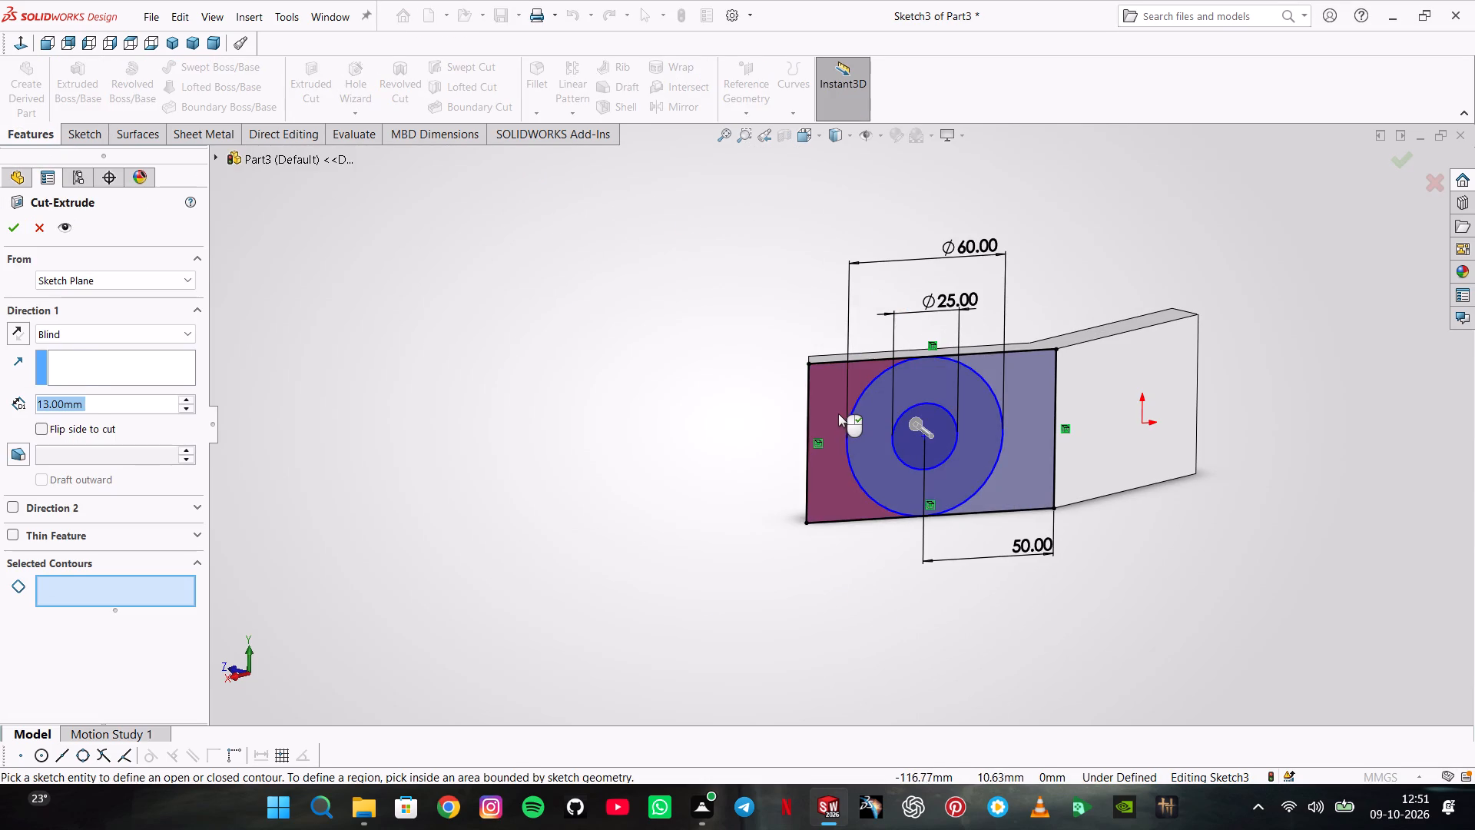
left_click(836, 413)
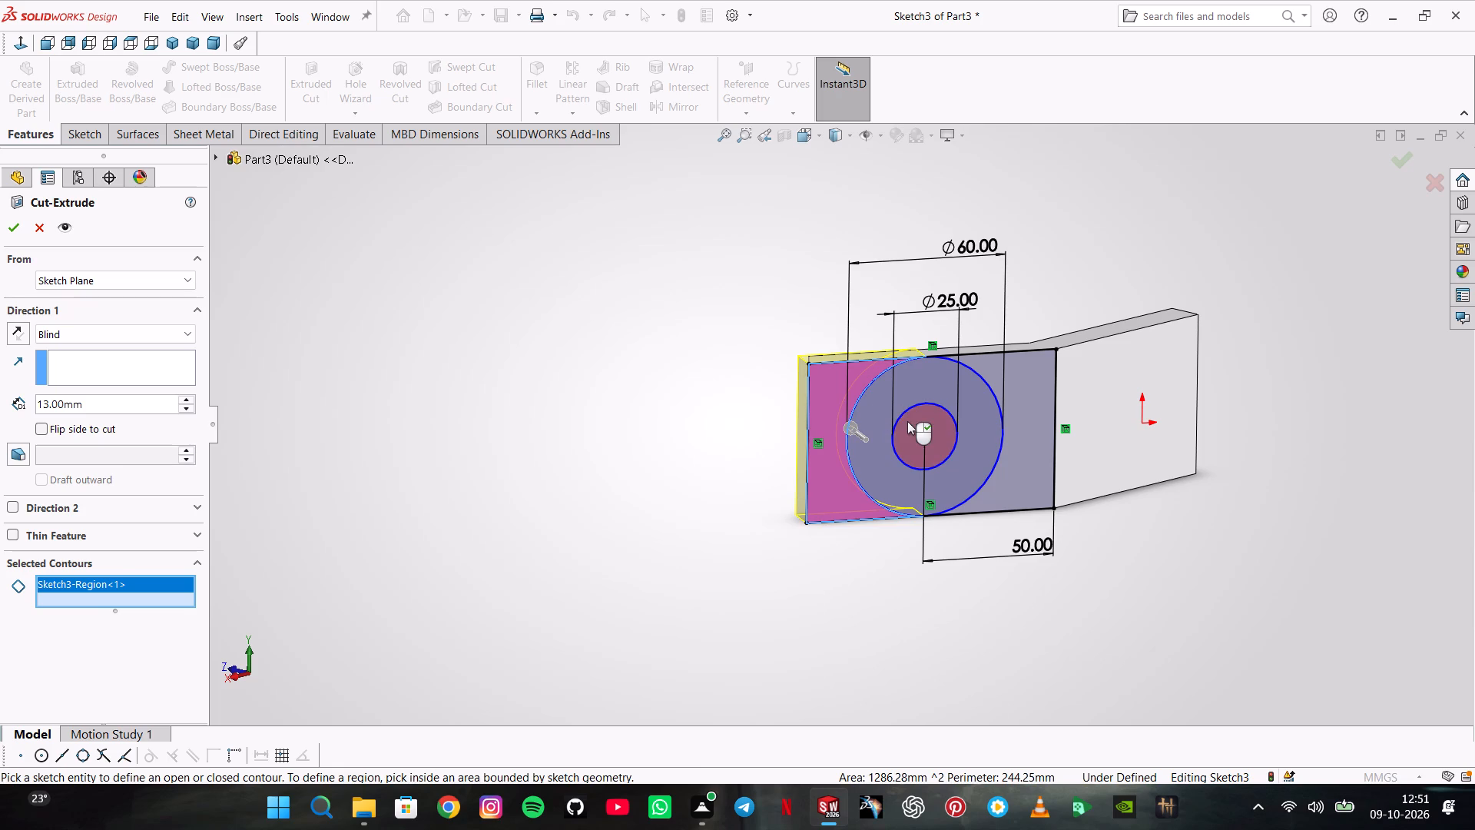
left_click(907, 421)
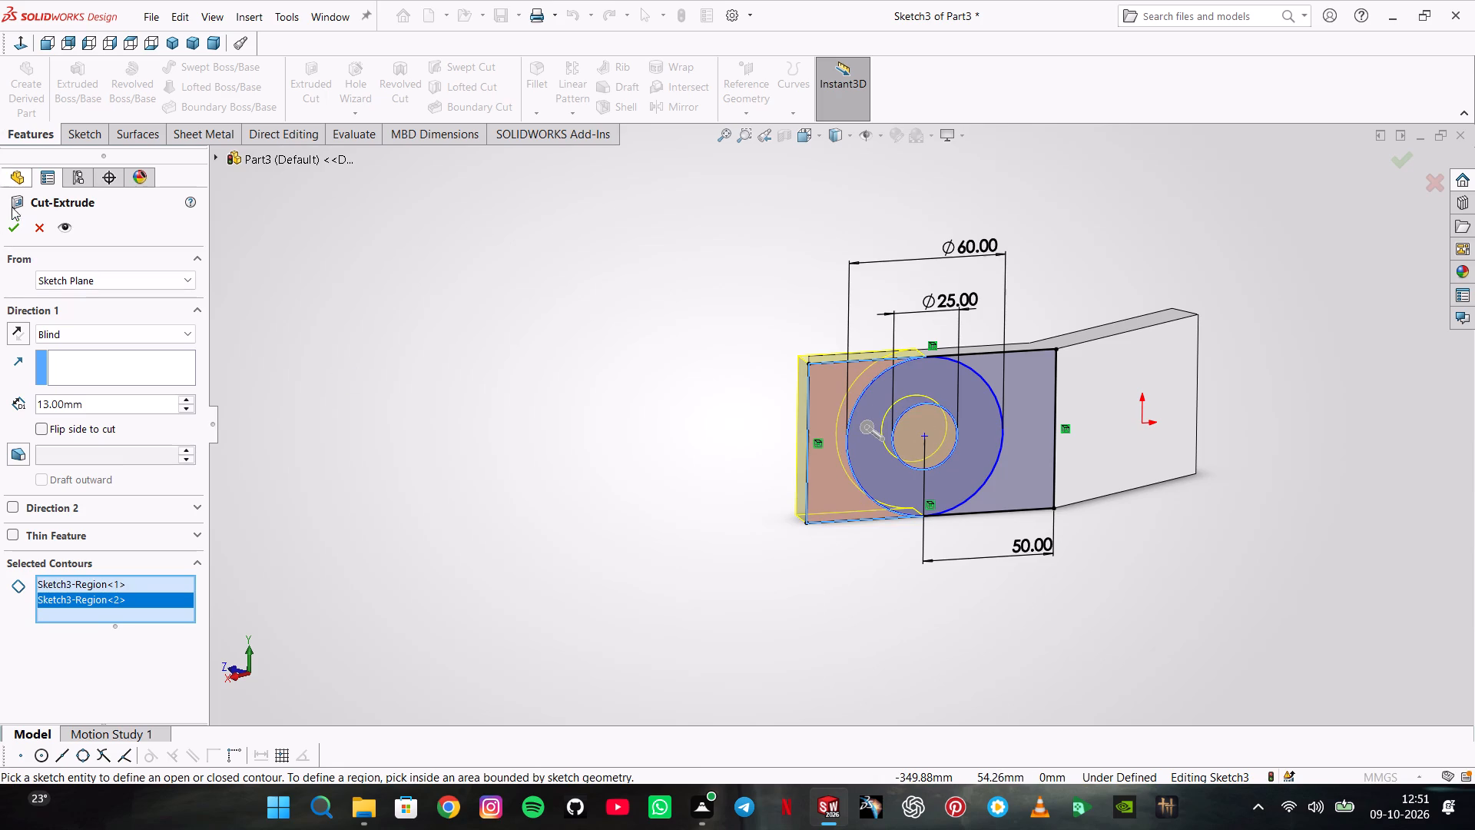
left_click(10, 231)
left_click(471, 515)
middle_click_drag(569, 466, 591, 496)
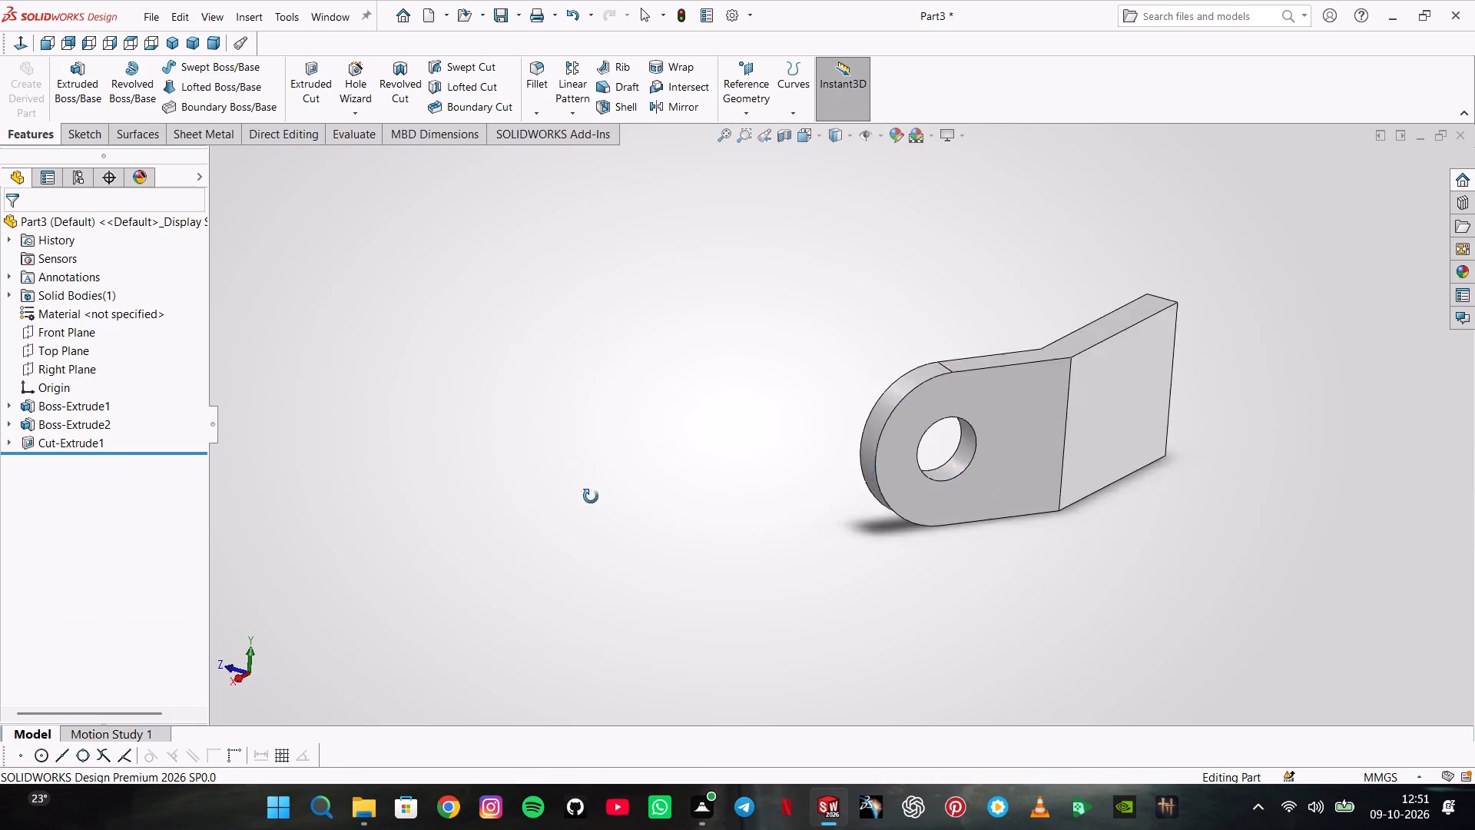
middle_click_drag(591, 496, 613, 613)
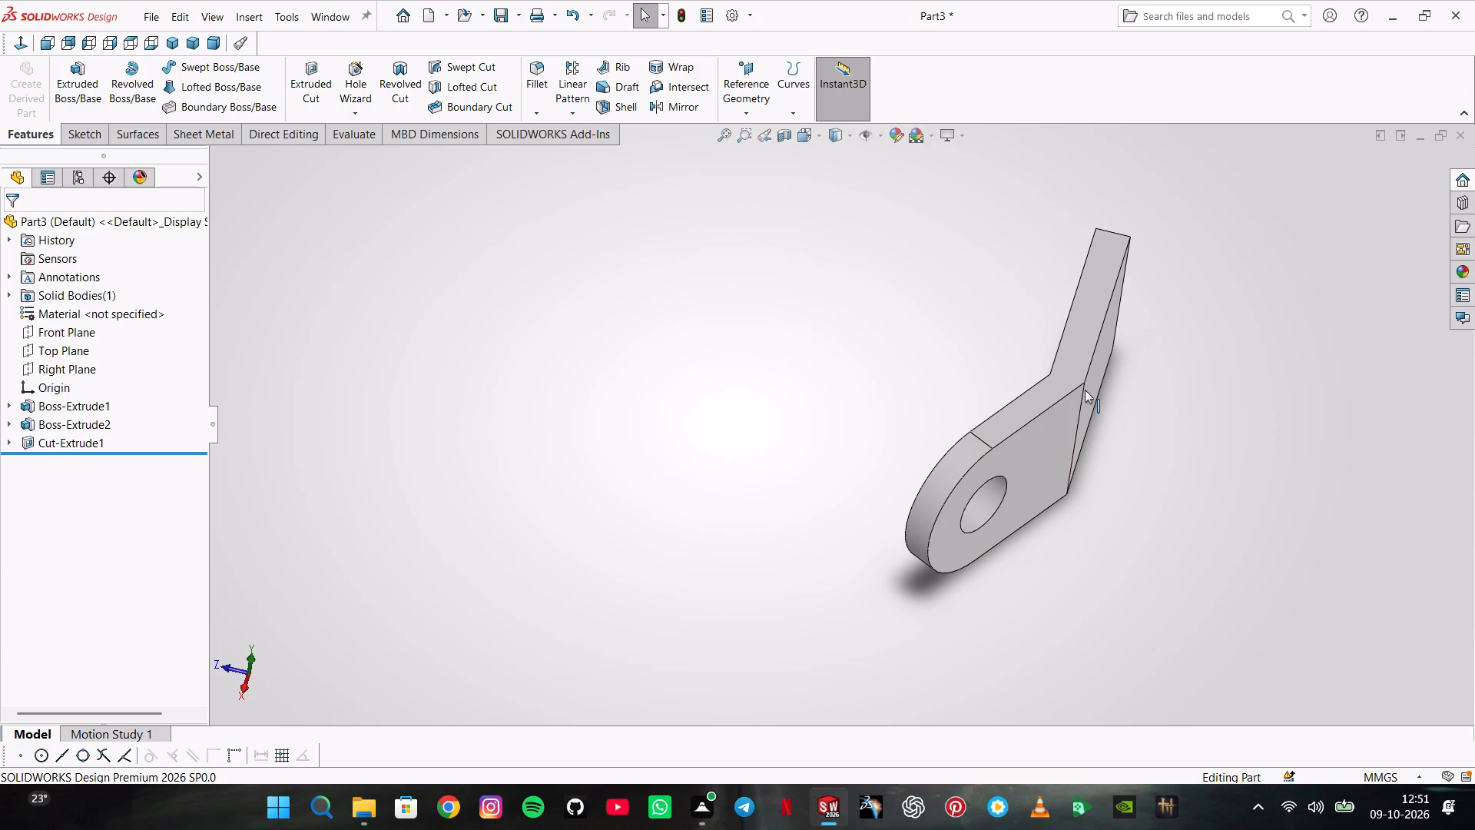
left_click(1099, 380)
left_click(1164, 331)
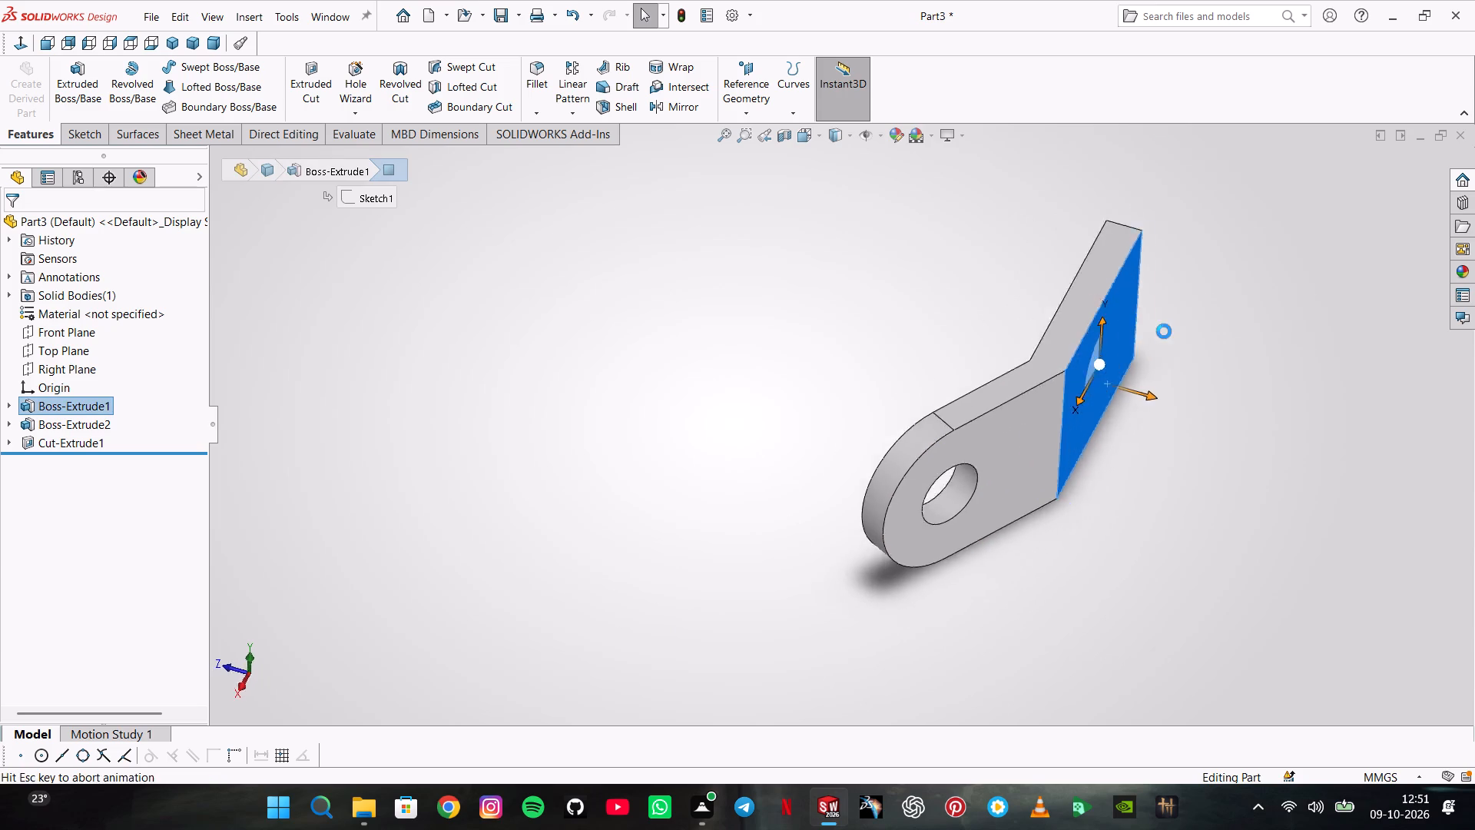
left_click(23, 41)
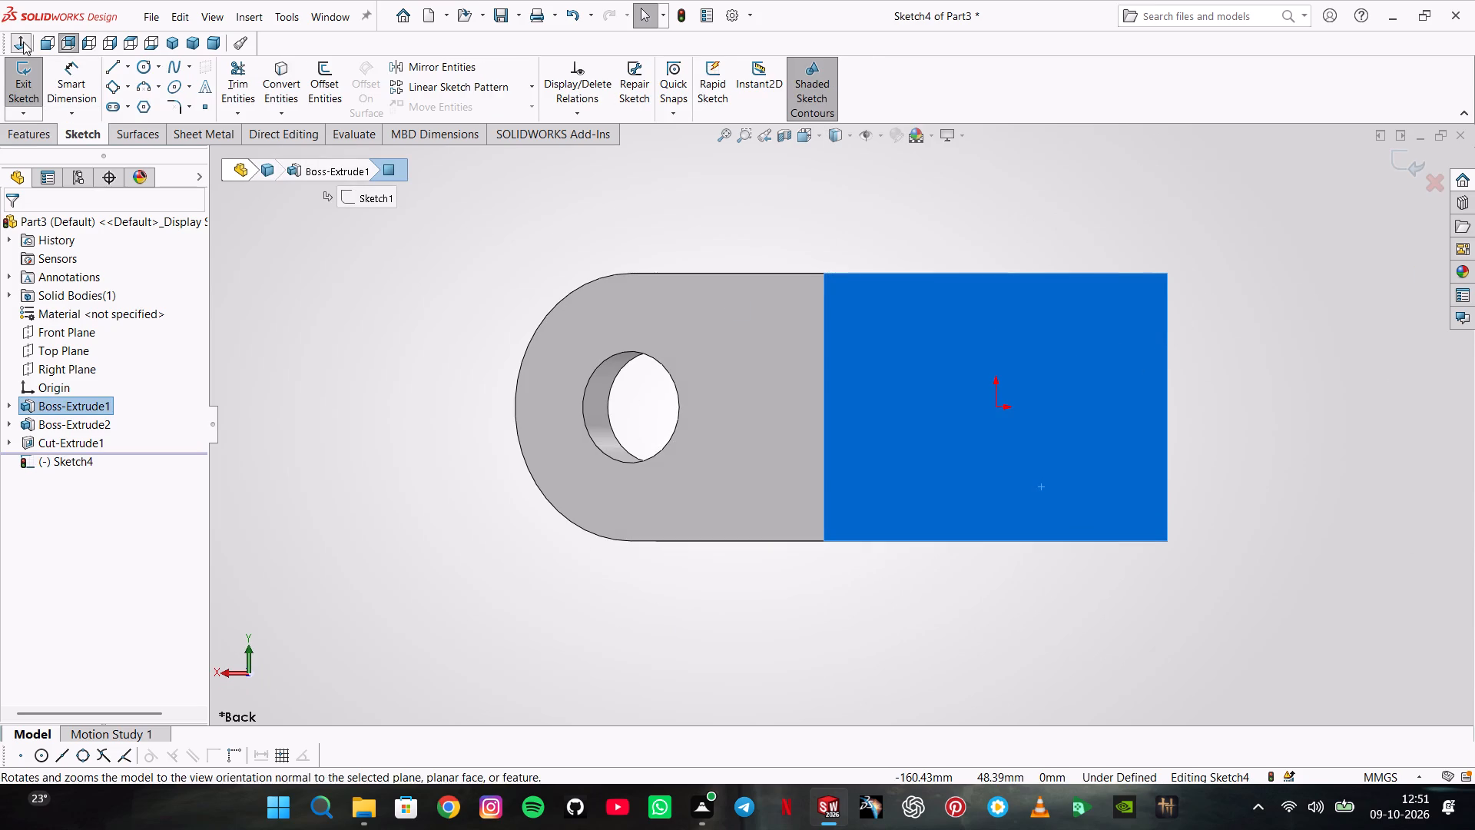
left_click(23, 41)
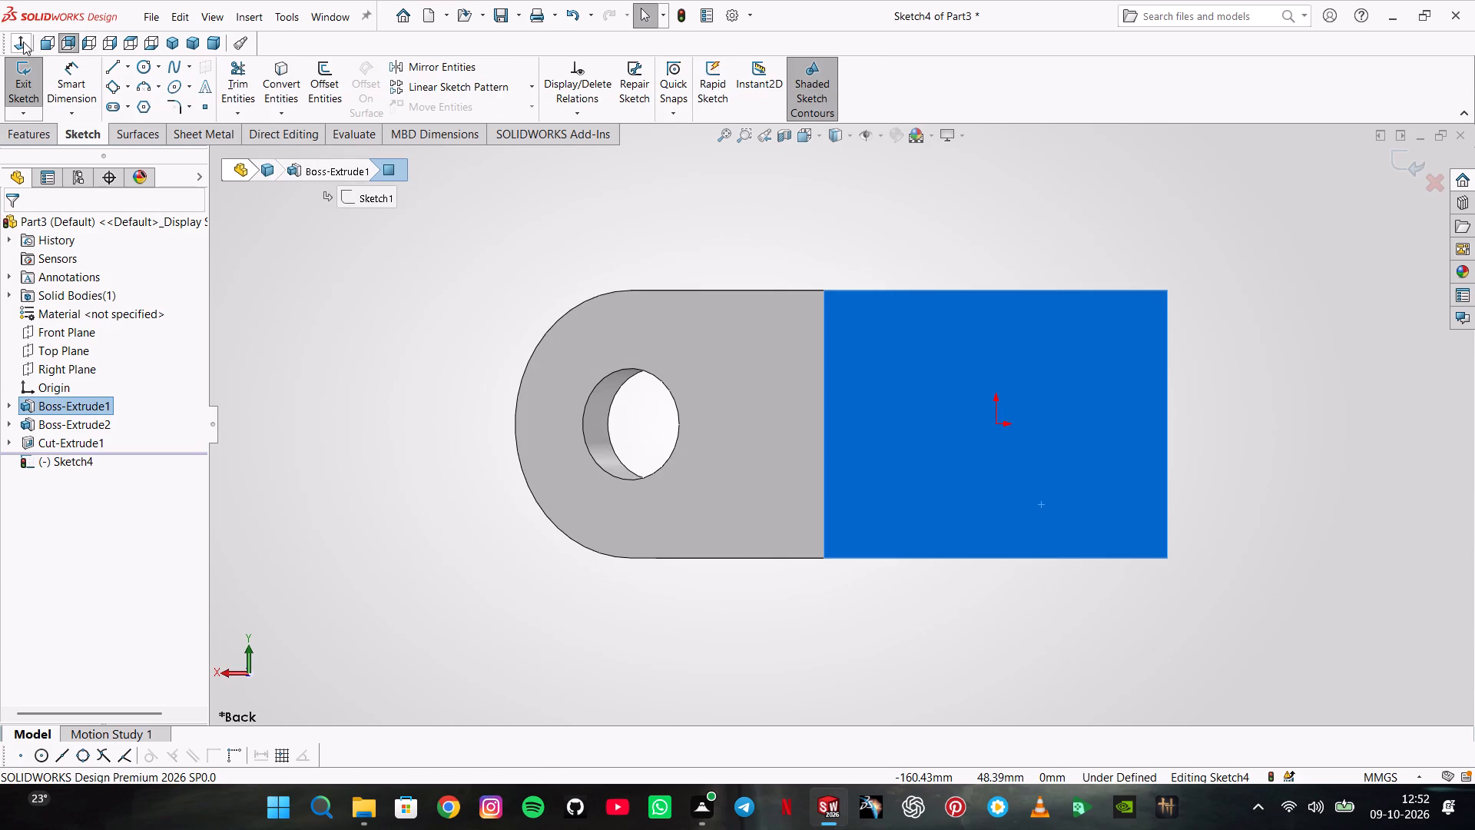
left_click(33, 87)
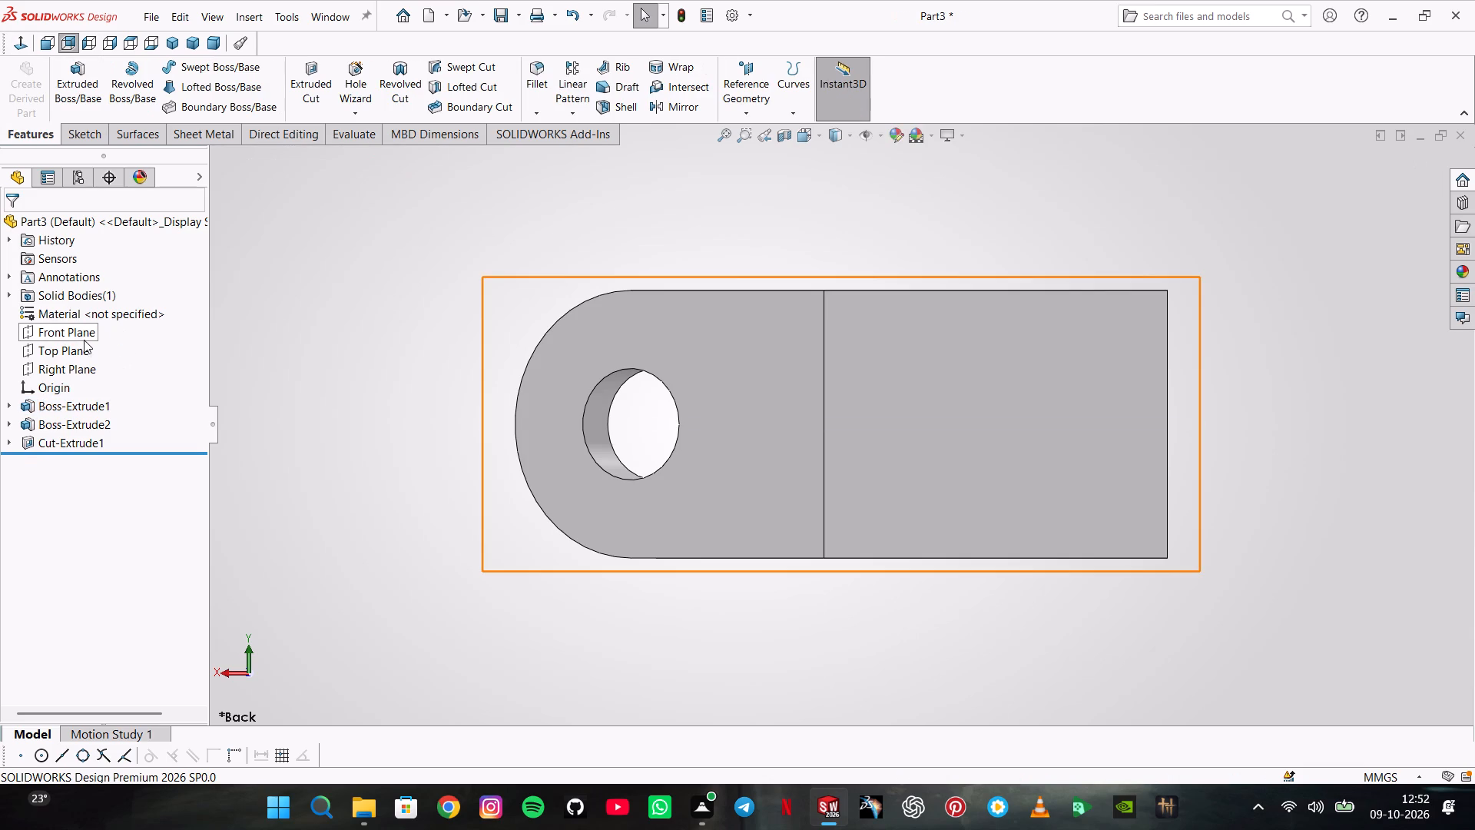
On the Front Plane, sketch a tilted three-point corner rectangle about 48 by 11 mm over the plate portion.
left_click(81, 337)
left_click(97, 322)
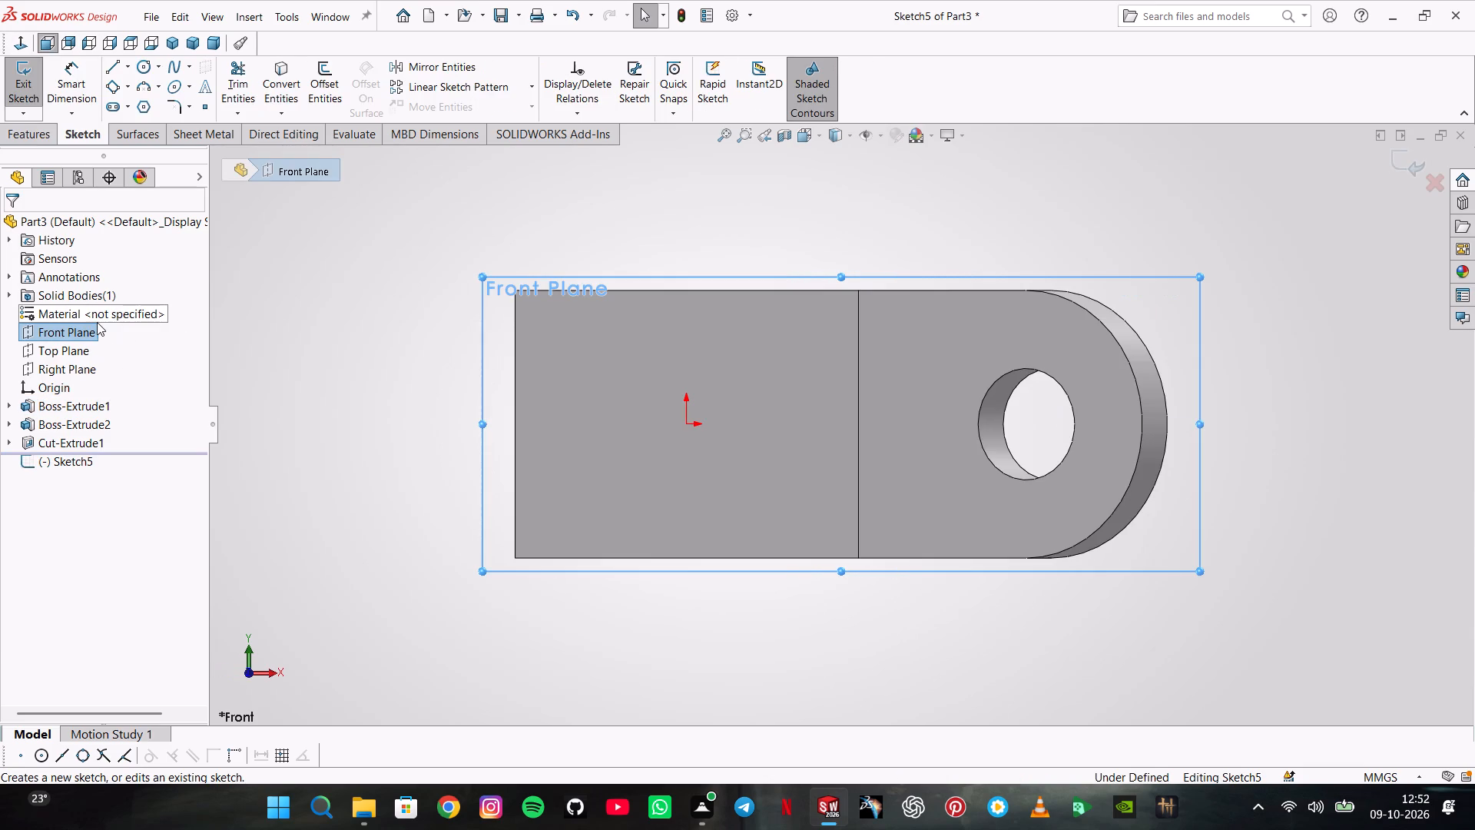
middle_click_drag(575, 265, 553, 530)
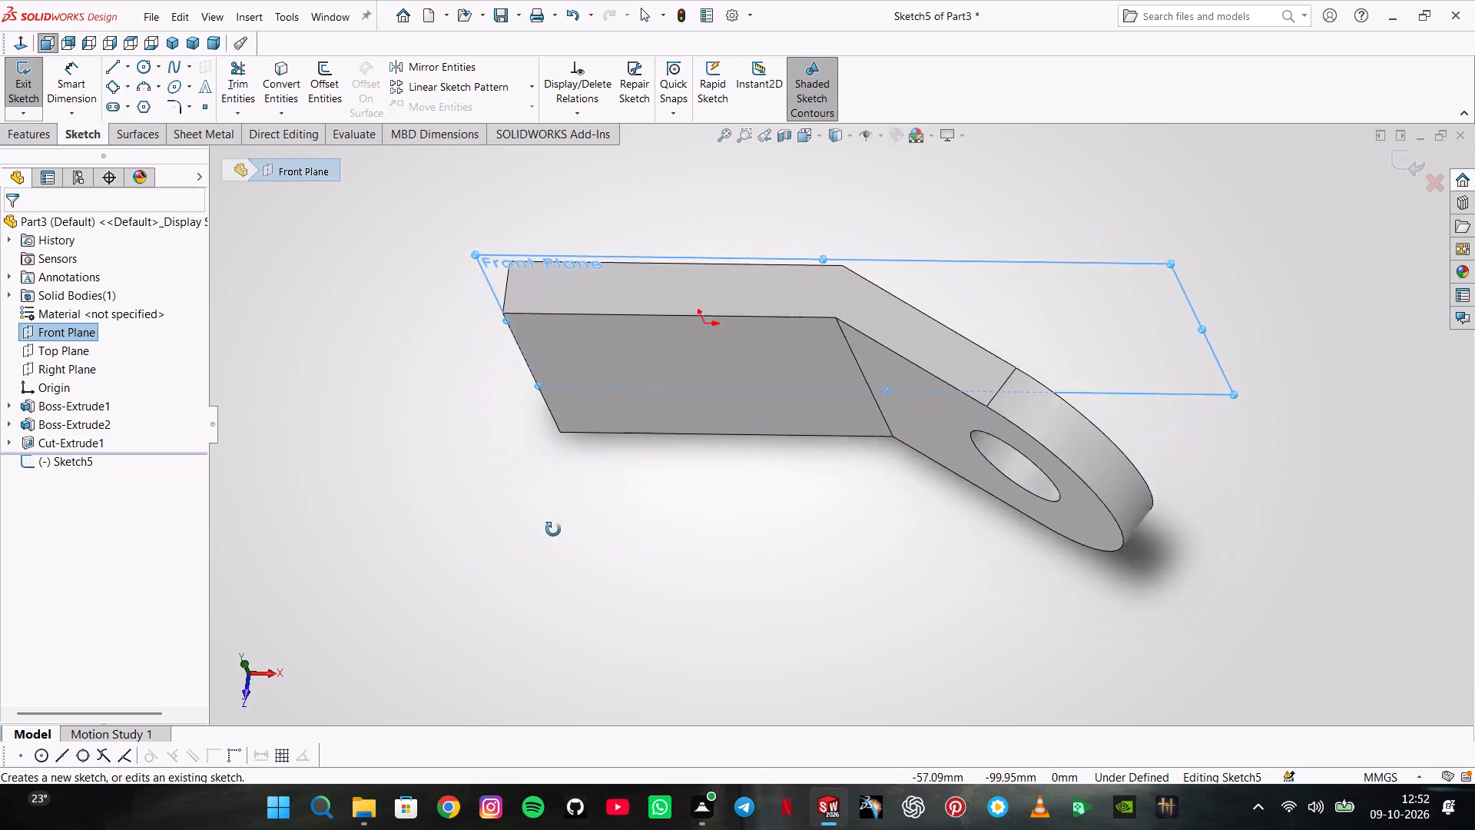
middle_click_drag(553, 530, 550, 617)
middle_click_drag(681, 289, 622, 527)
scroll(597, 506, "up", 1)
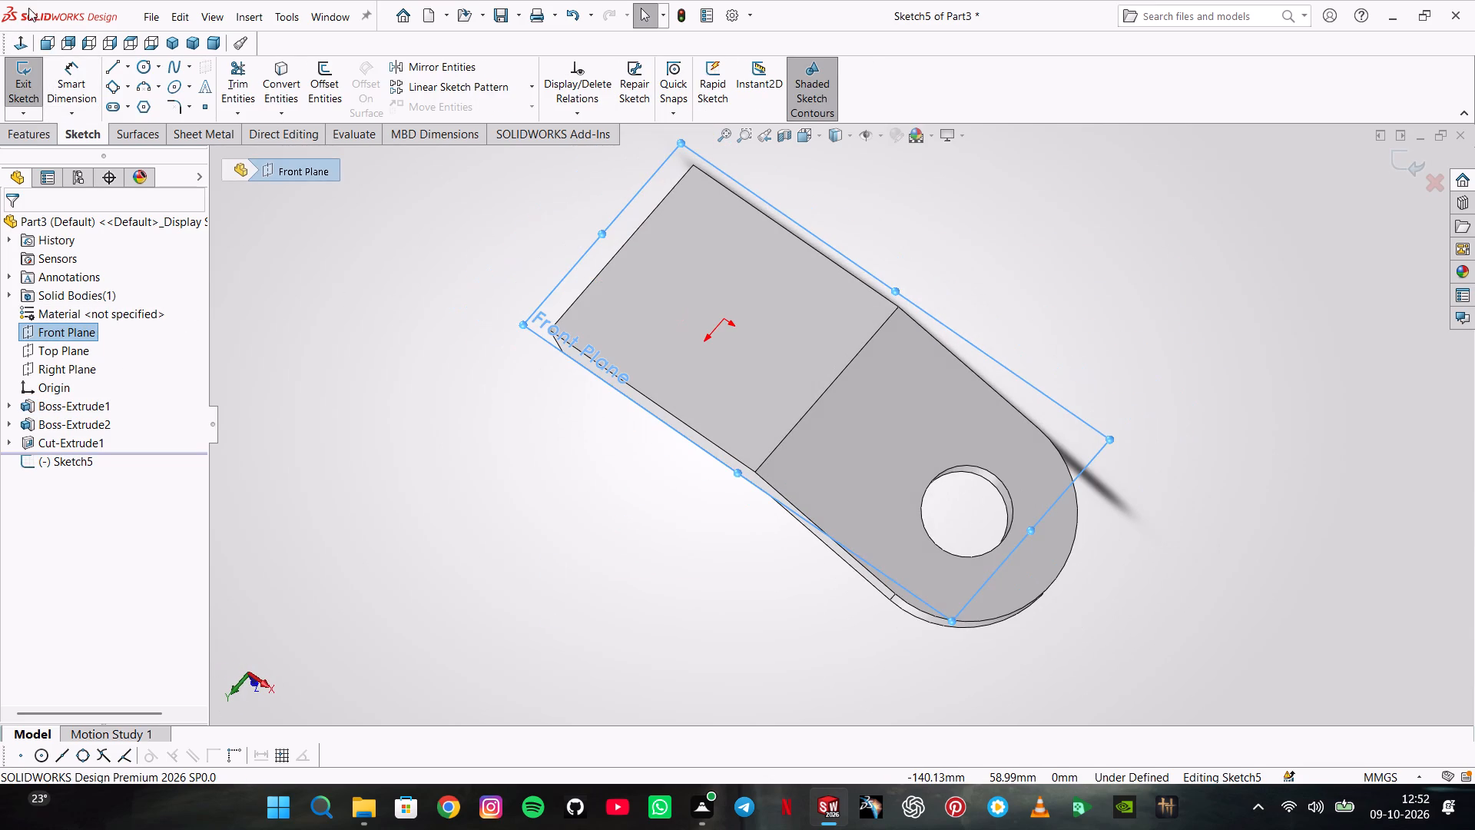
left_click(25, 40)
left_click(25, 40)
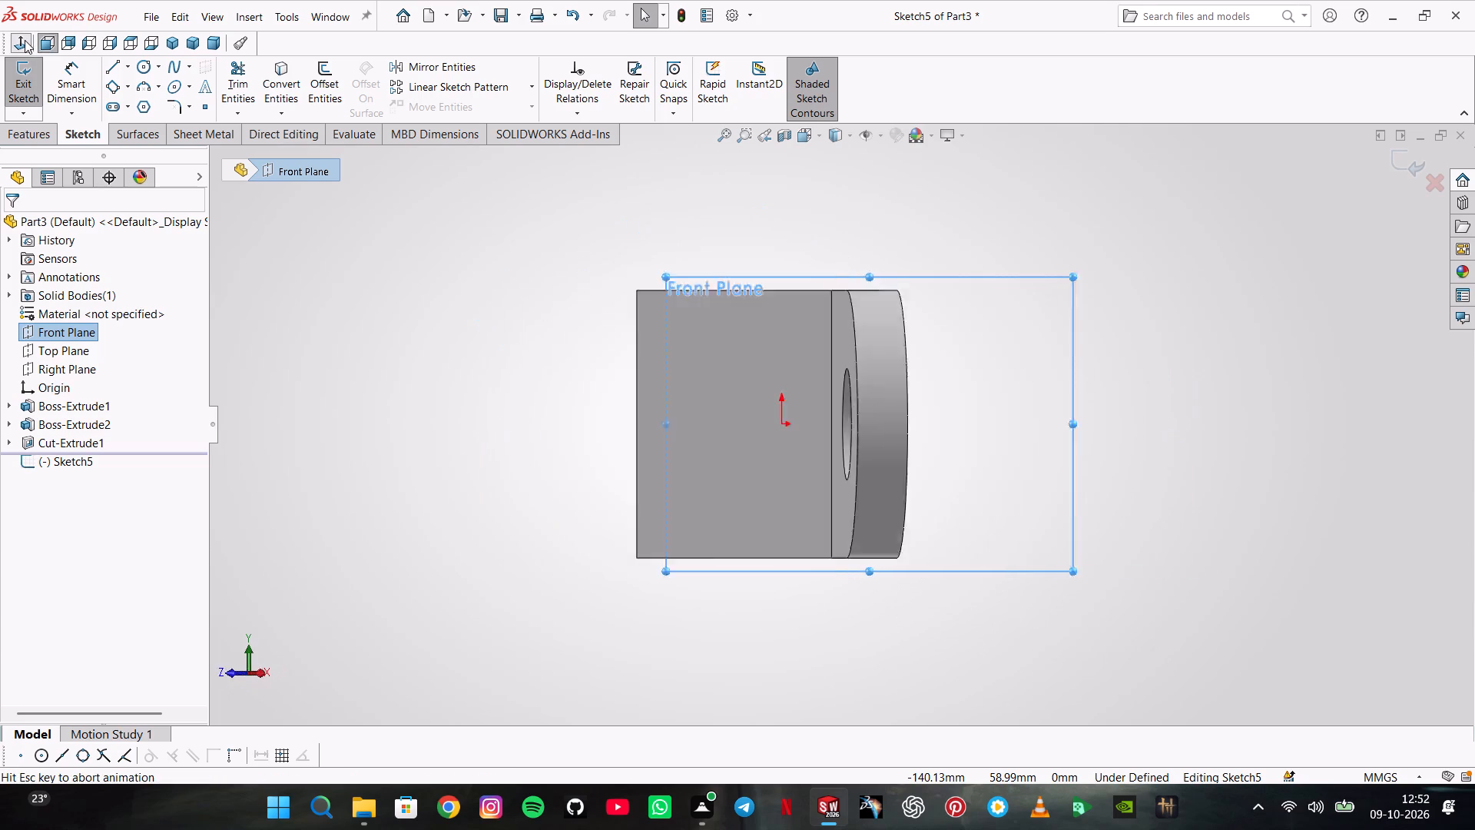
scroll(1016, 404, "down", 6)
scroll(1008, 402, "up", 6)
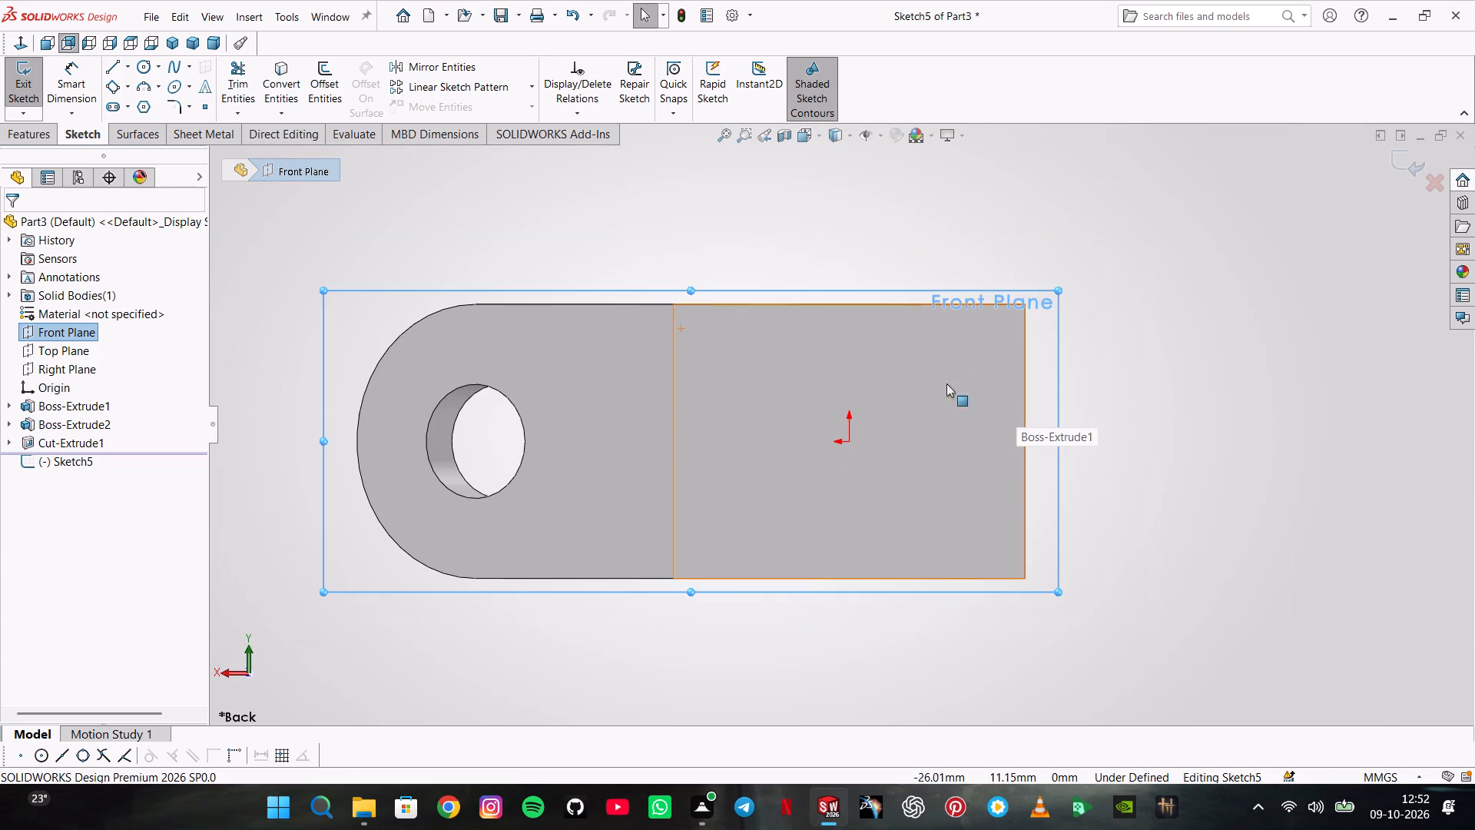
left_click(118, 85)
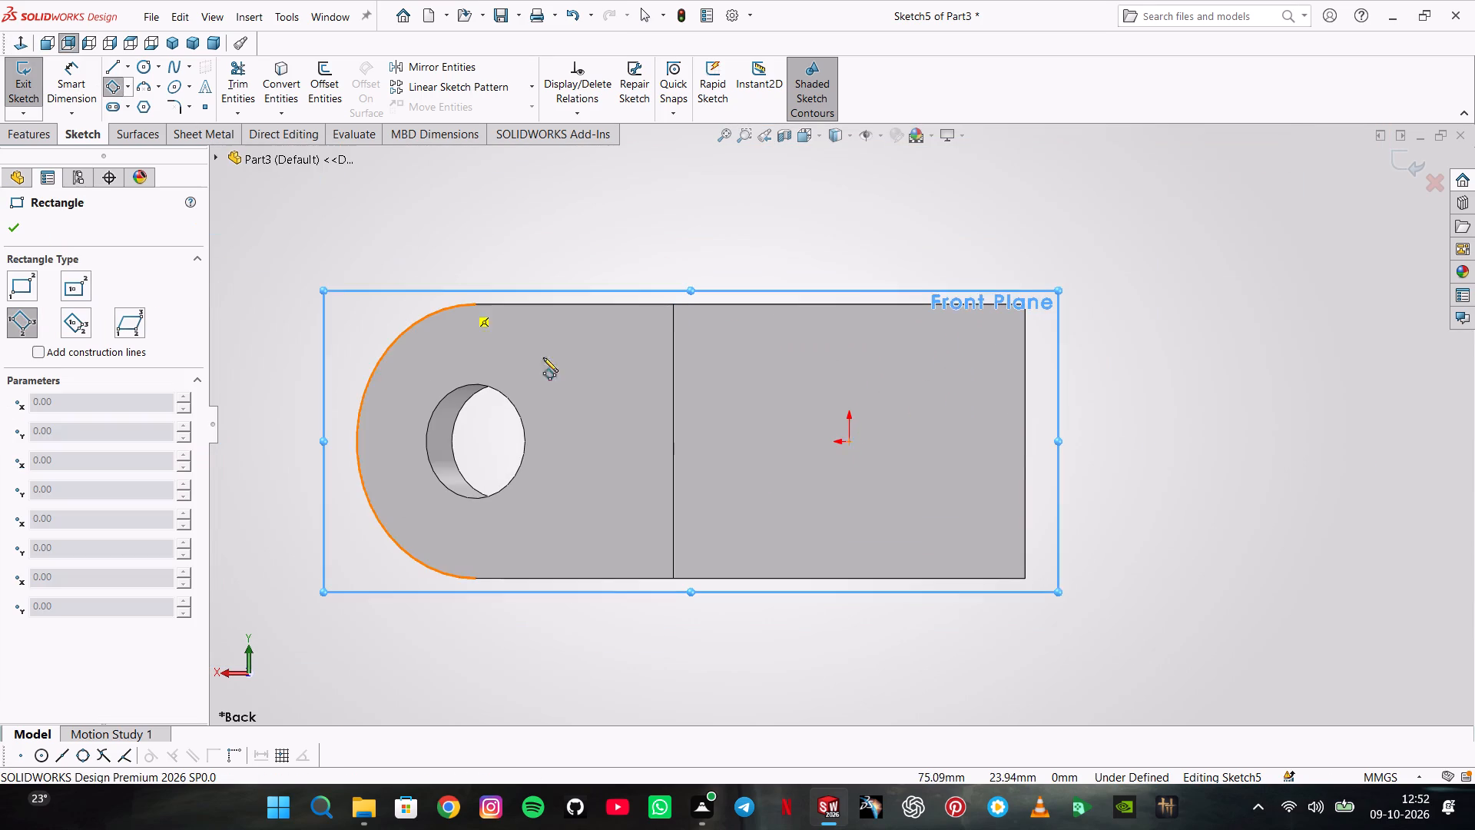
left_click(757, 504)
left_click(783, 546)
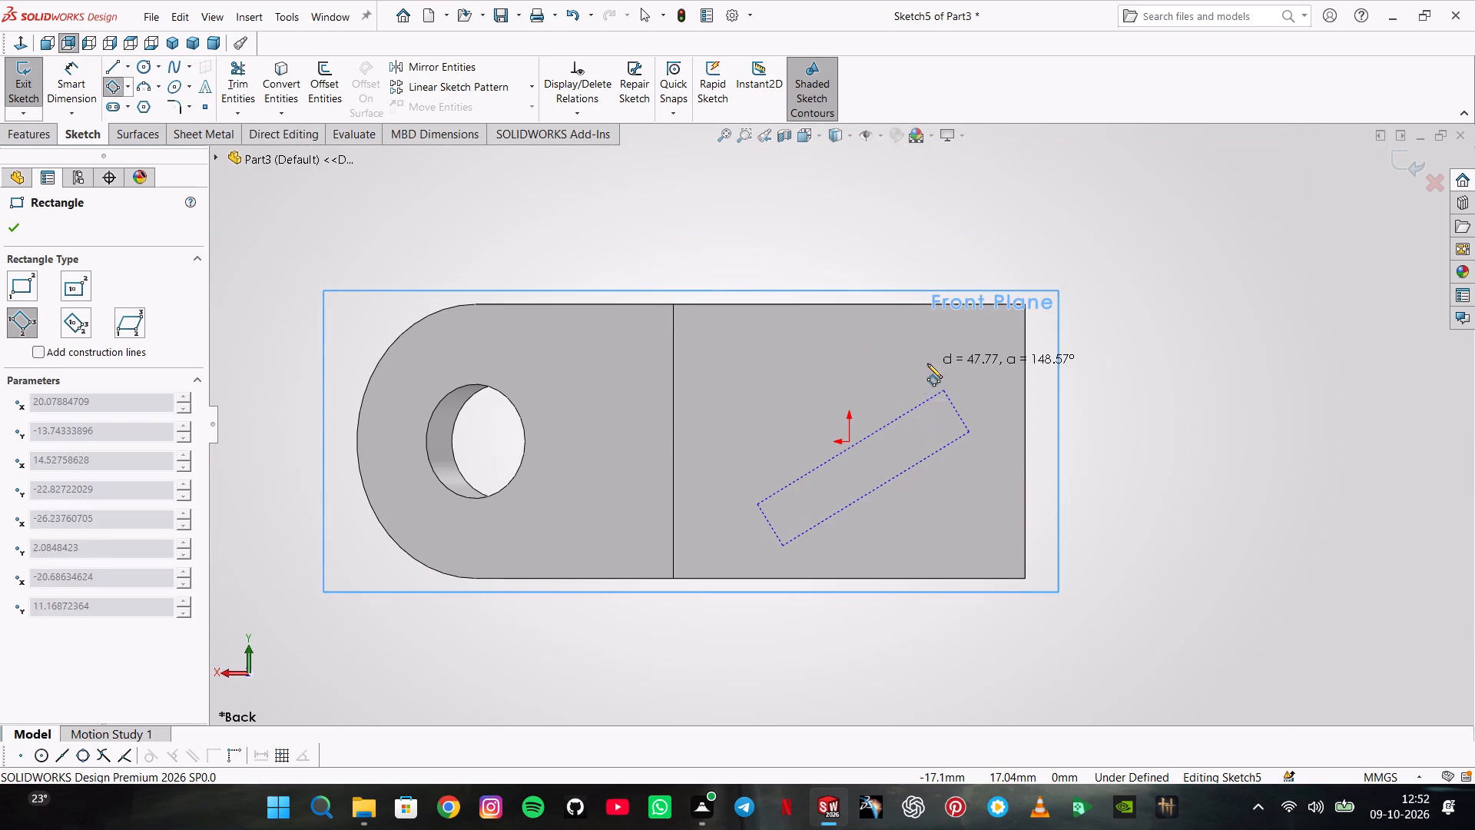
left_click(927, 364)
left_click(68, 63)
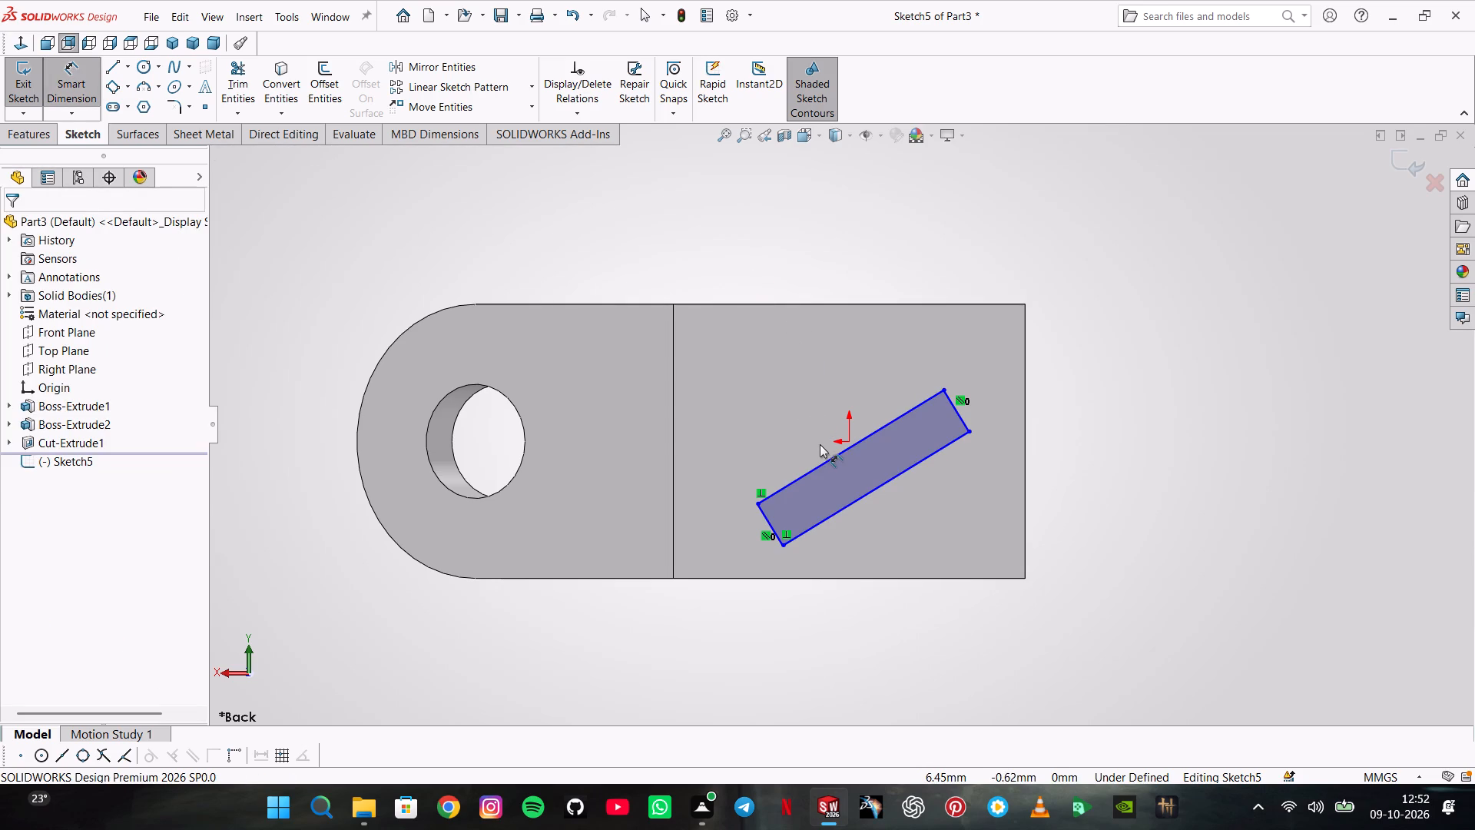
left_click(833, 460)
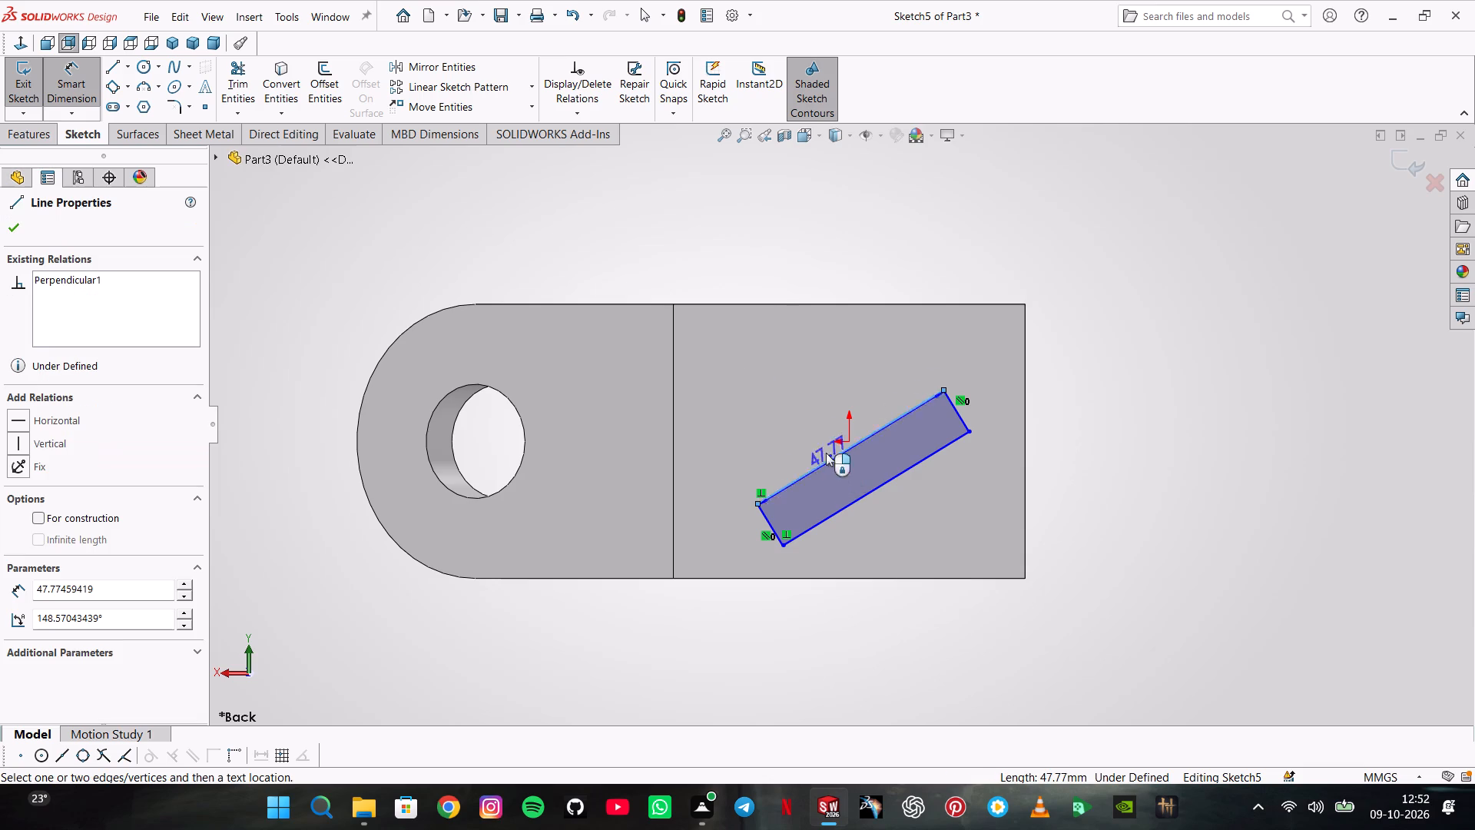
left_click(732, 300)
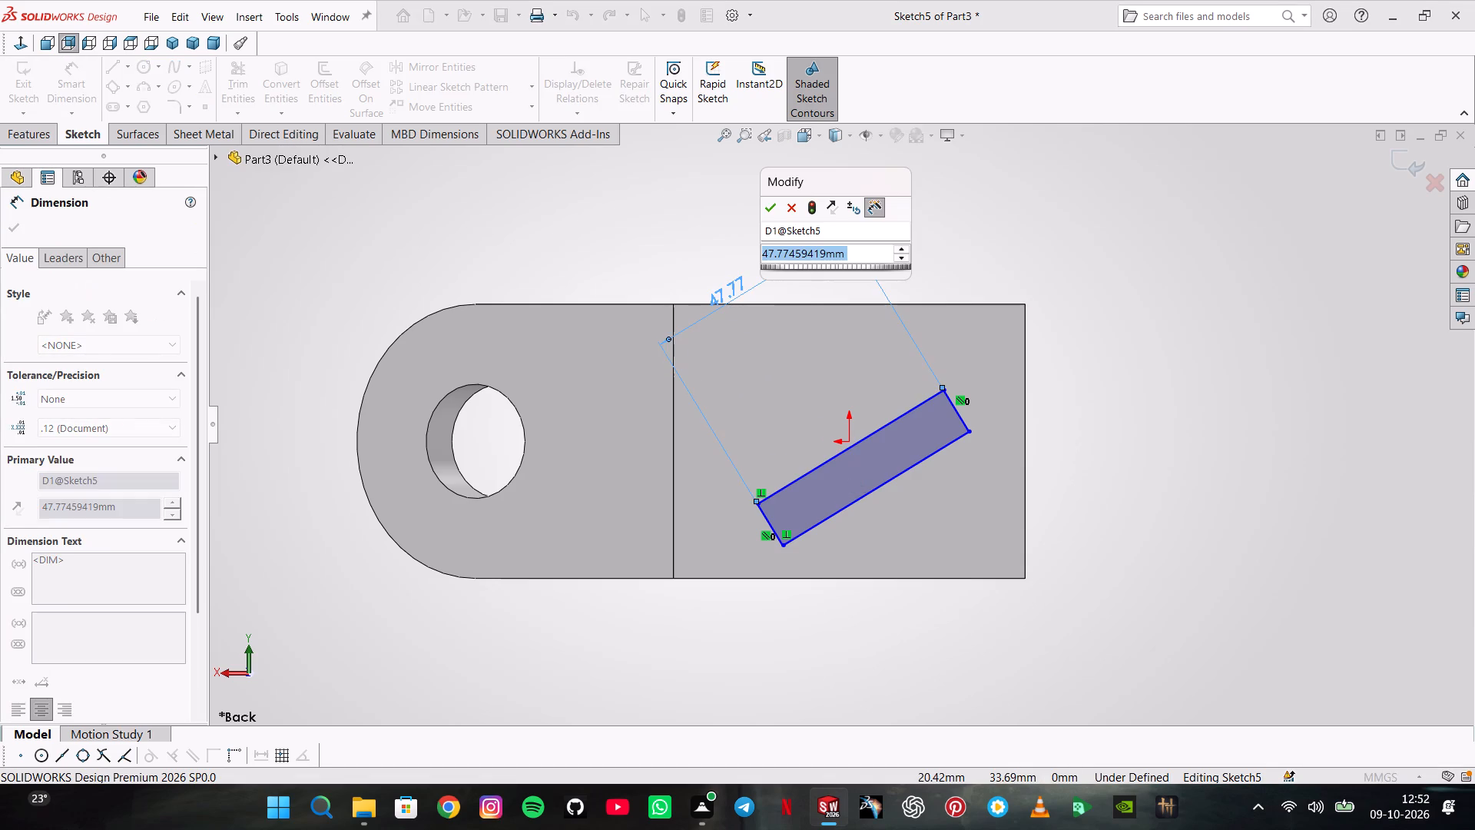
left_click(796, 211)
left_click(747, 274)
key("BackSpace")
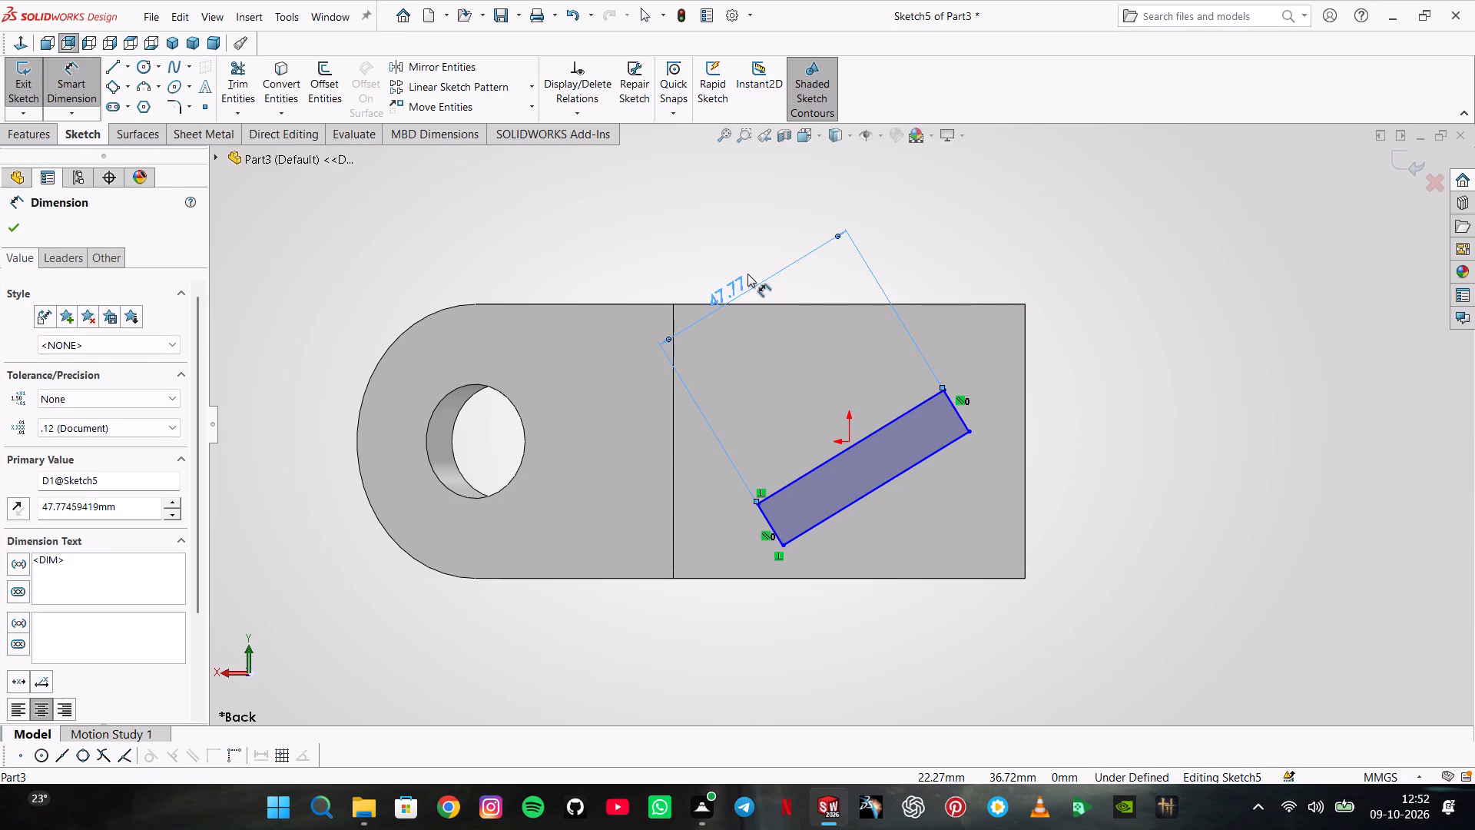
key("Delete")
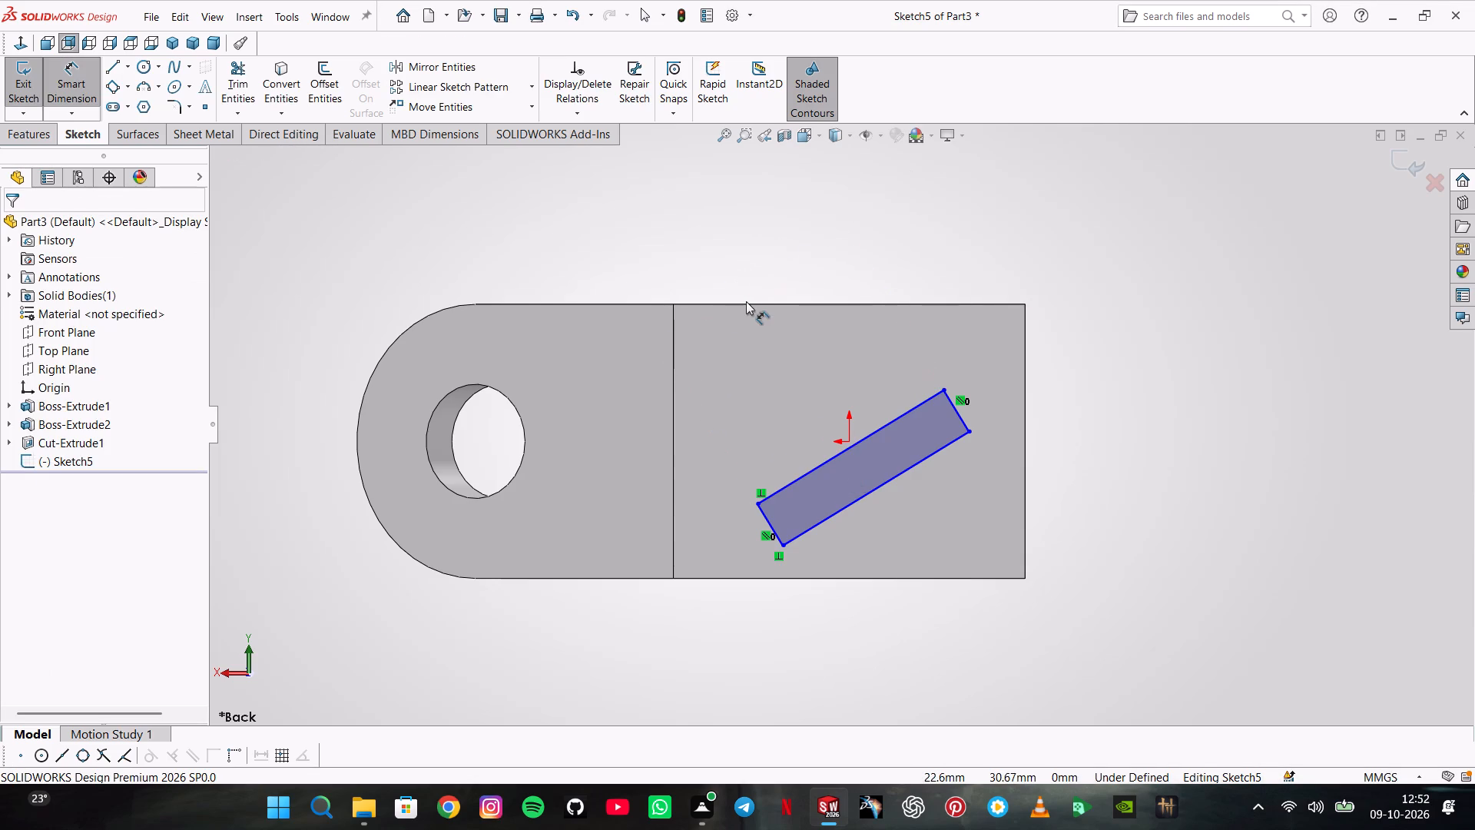
Dimension the angle between the plate's upper edge and the rectangle's long side as 60 degrees.
left_click(747, 302)
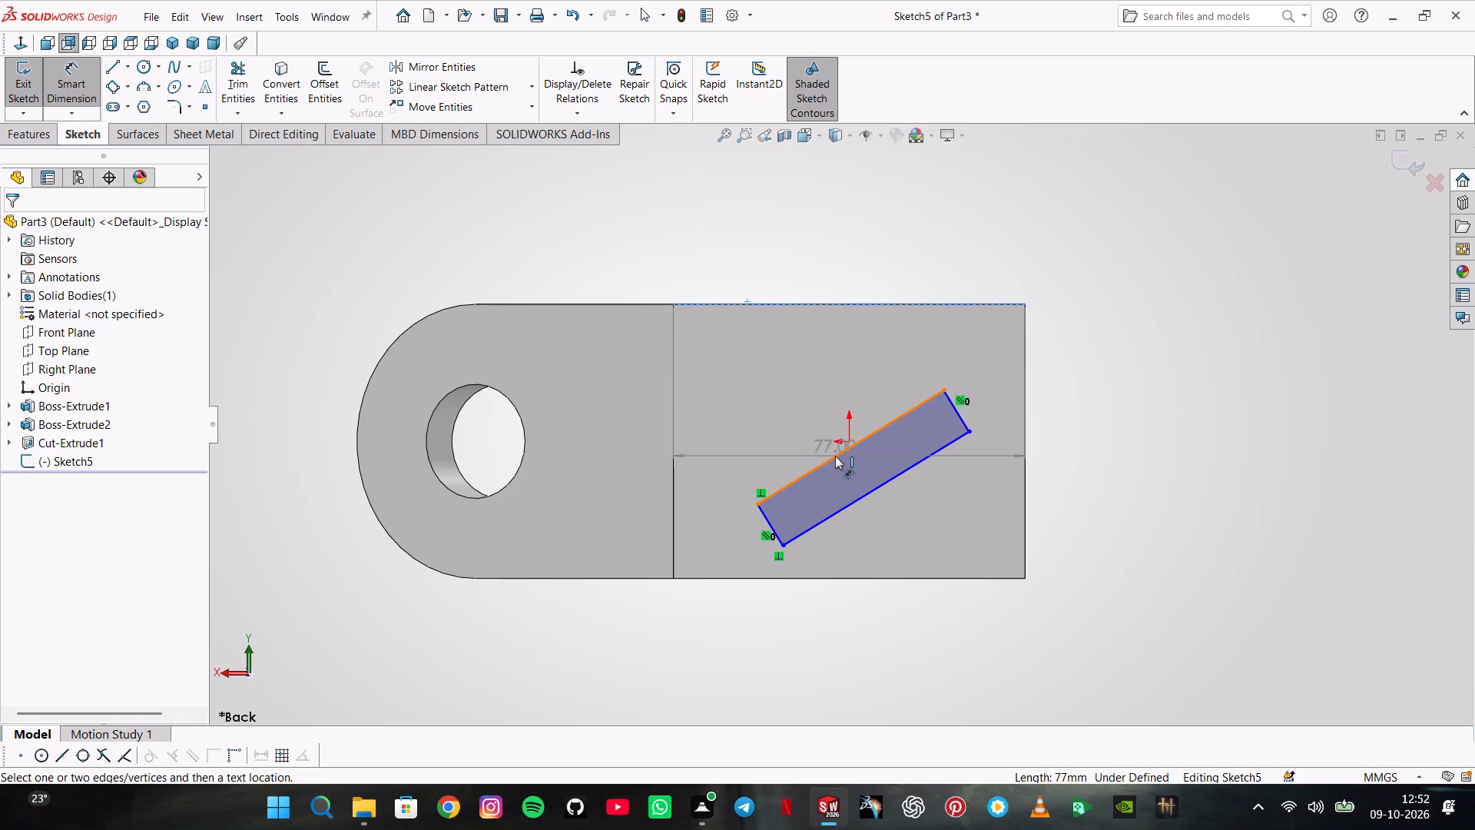
left_click(835, 456)
left_click(813, 423)
type("60")
key("Return")
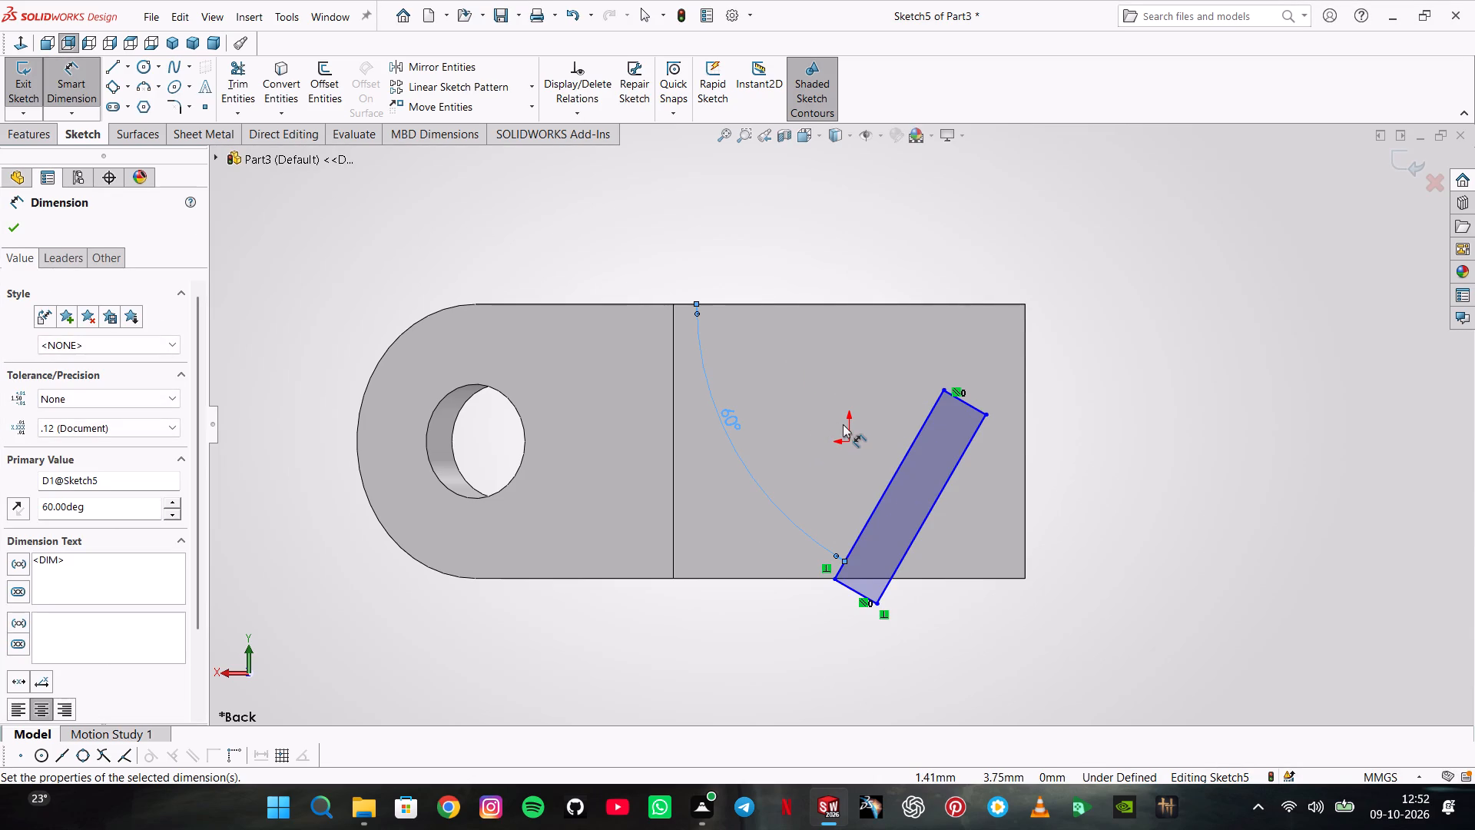
Dimension the horizontal distance from the rectangle's topmost corner to the plate's free end edge as 25 mm.
left_click(943, 390)
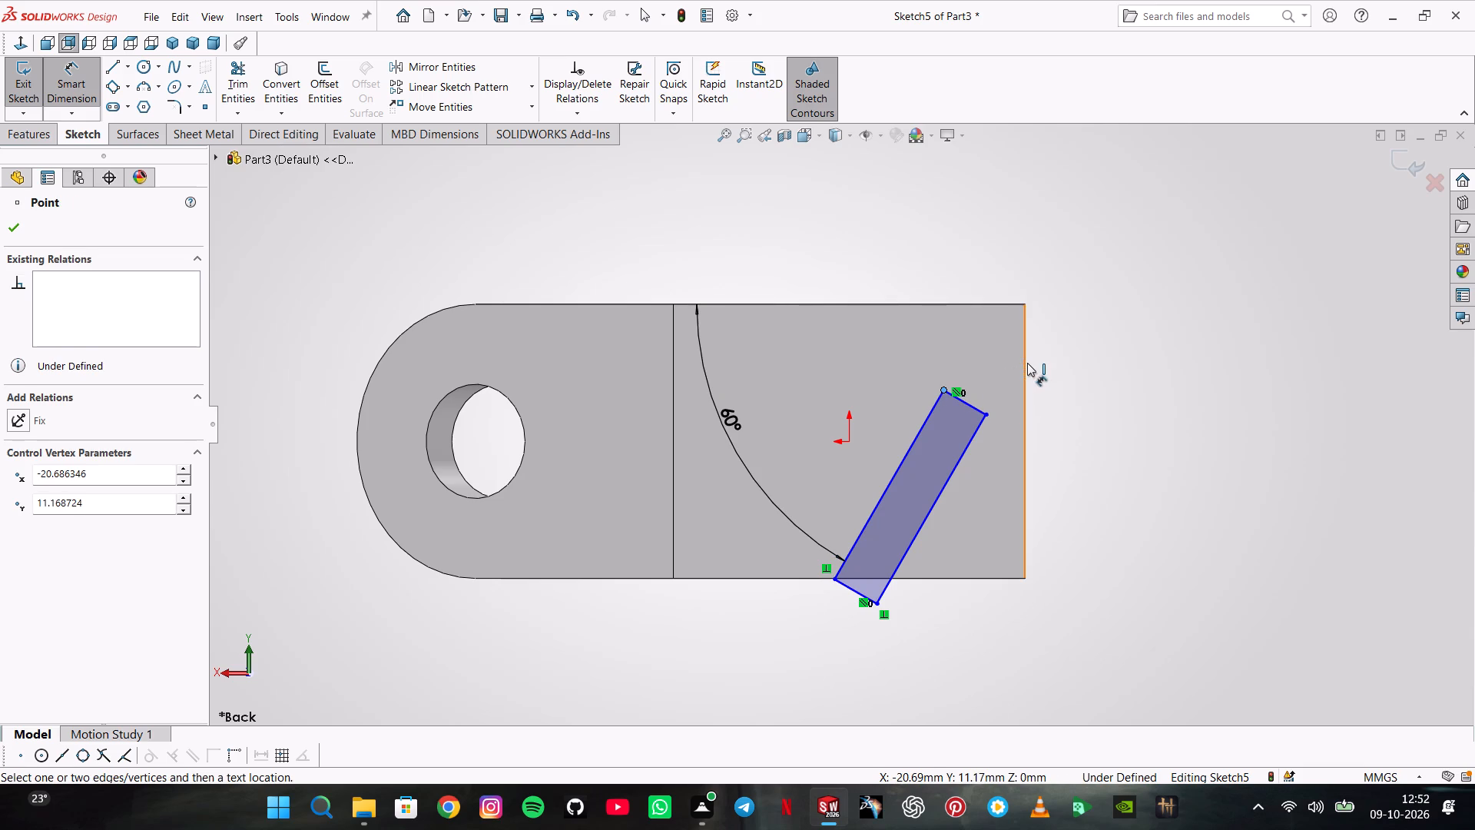
left_click(1027, 363)
left_click(1006, 213)
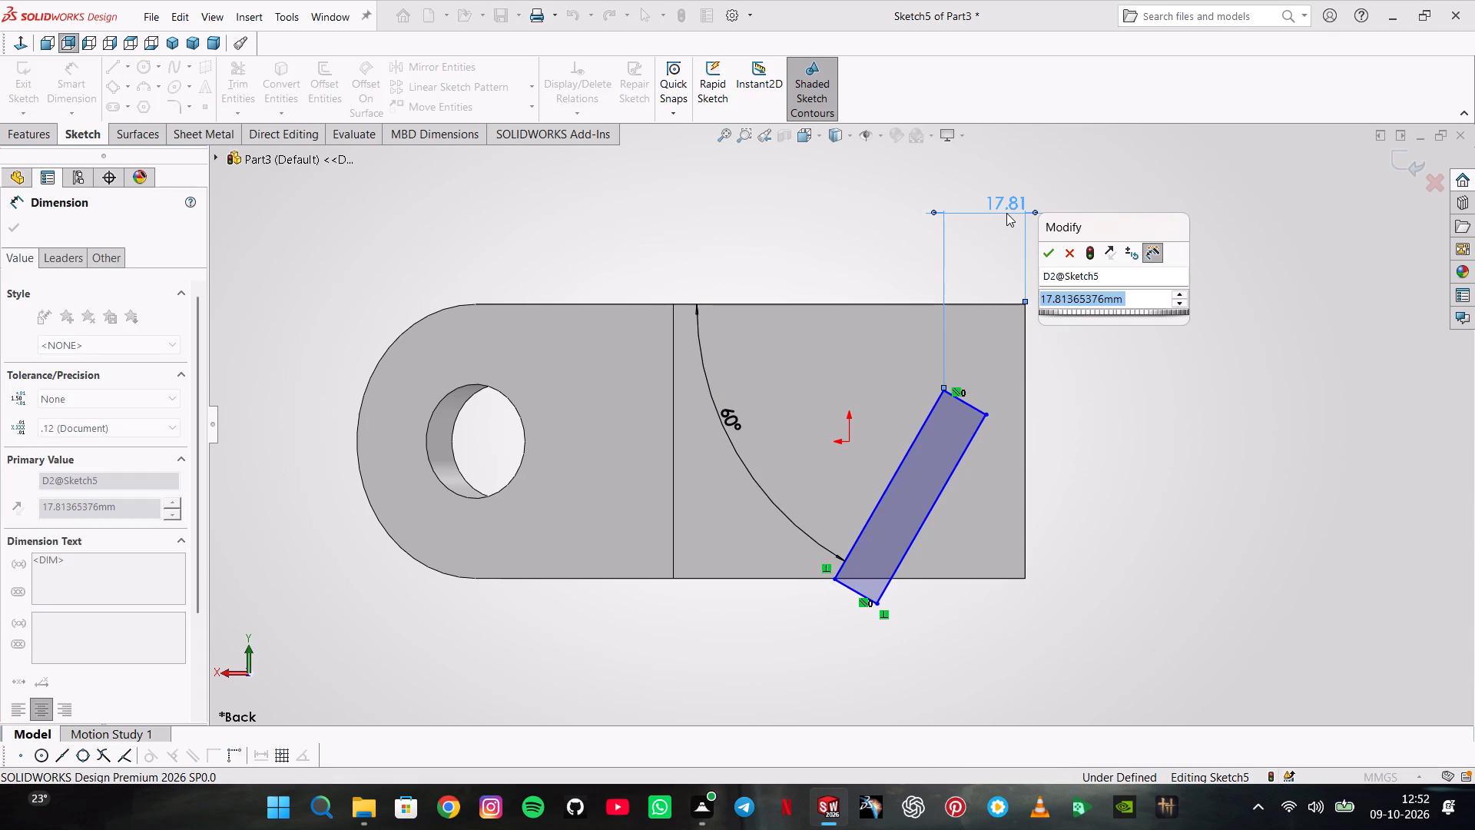
type("25")
key("Return")
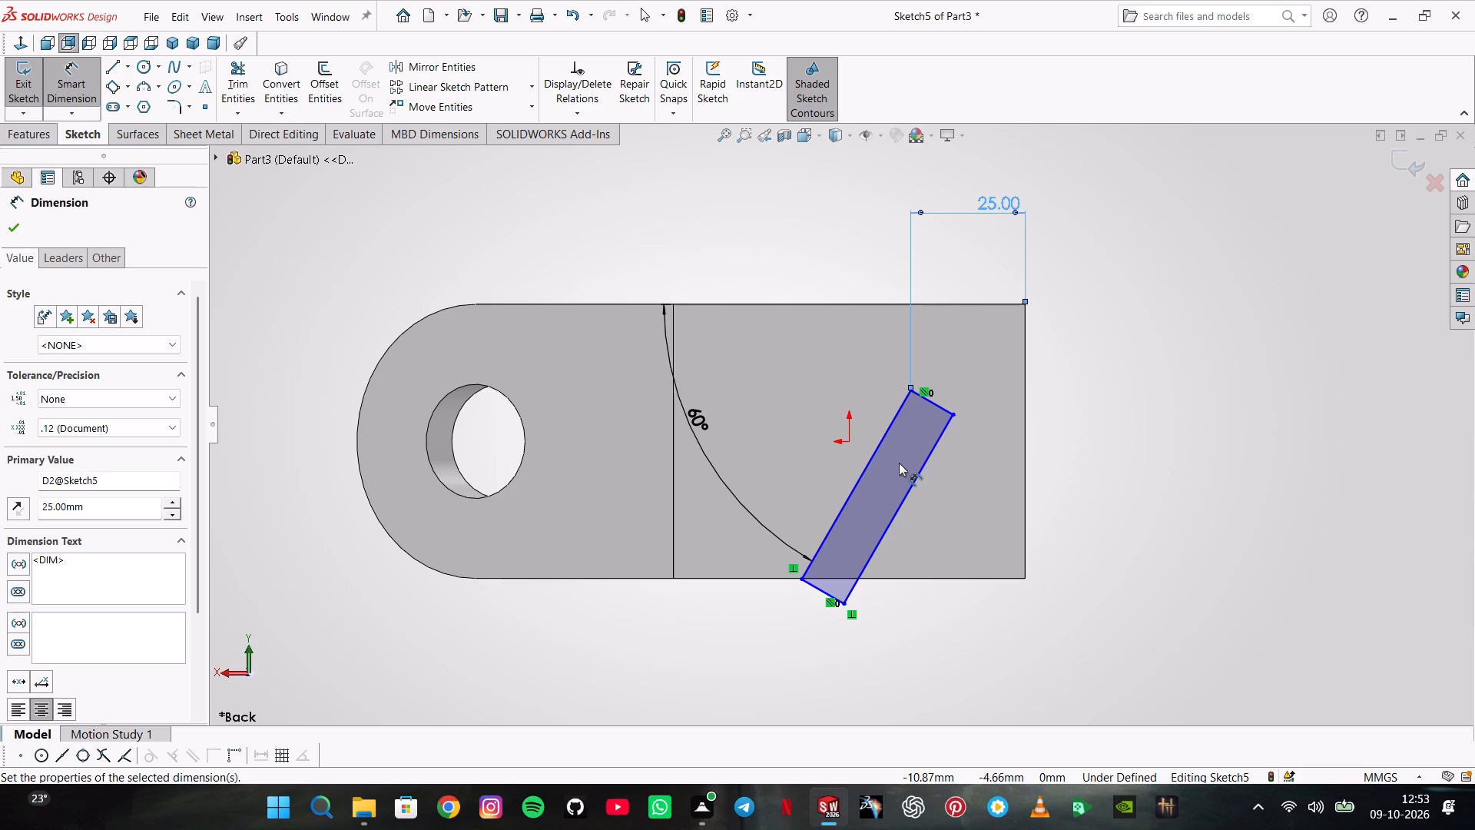
Dimension the rectangle's short side as 20 mm.
left_click(924, 401)
left_click(962, 255)
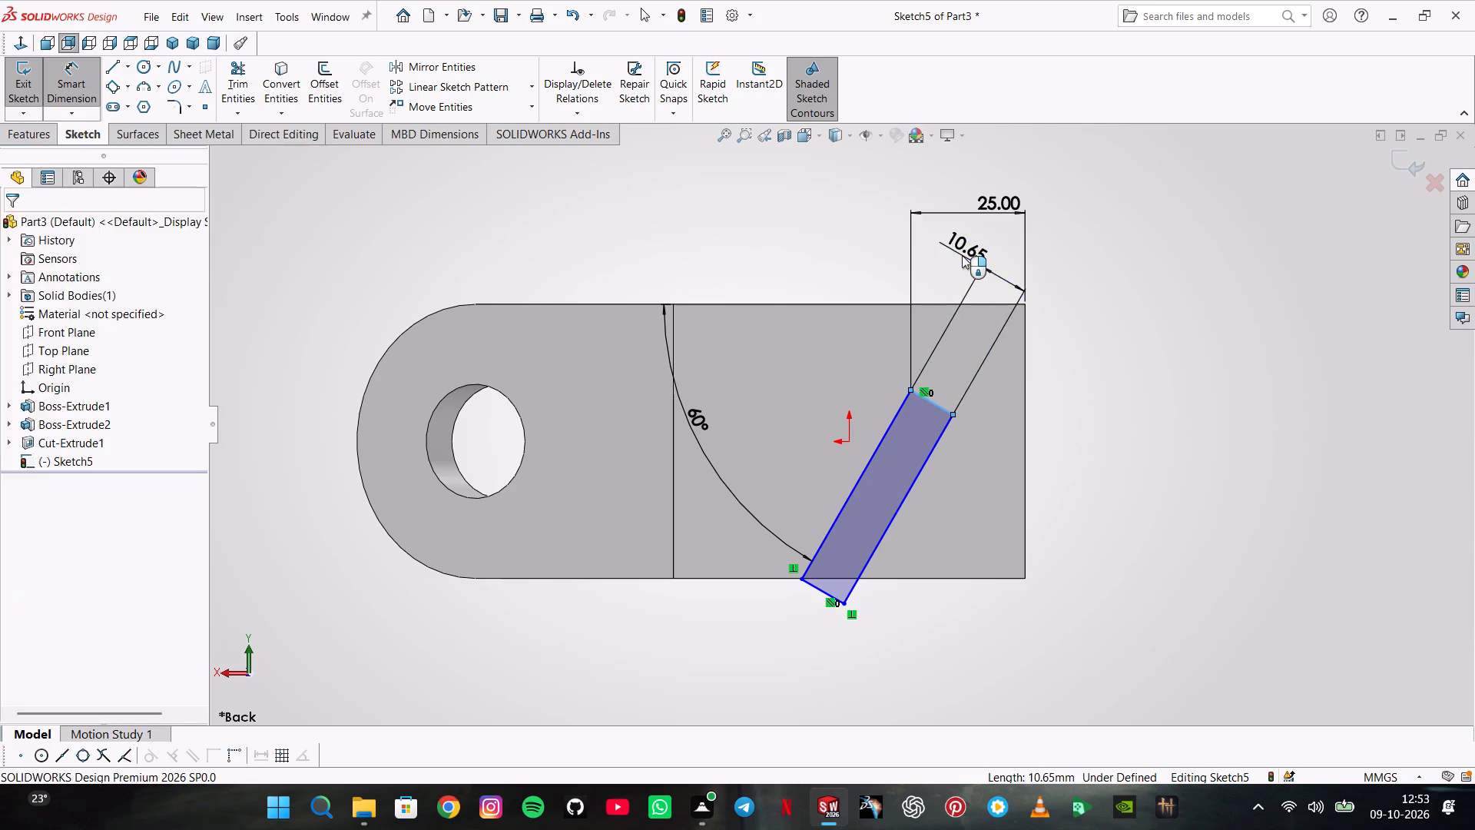
type("20")
key("Return")
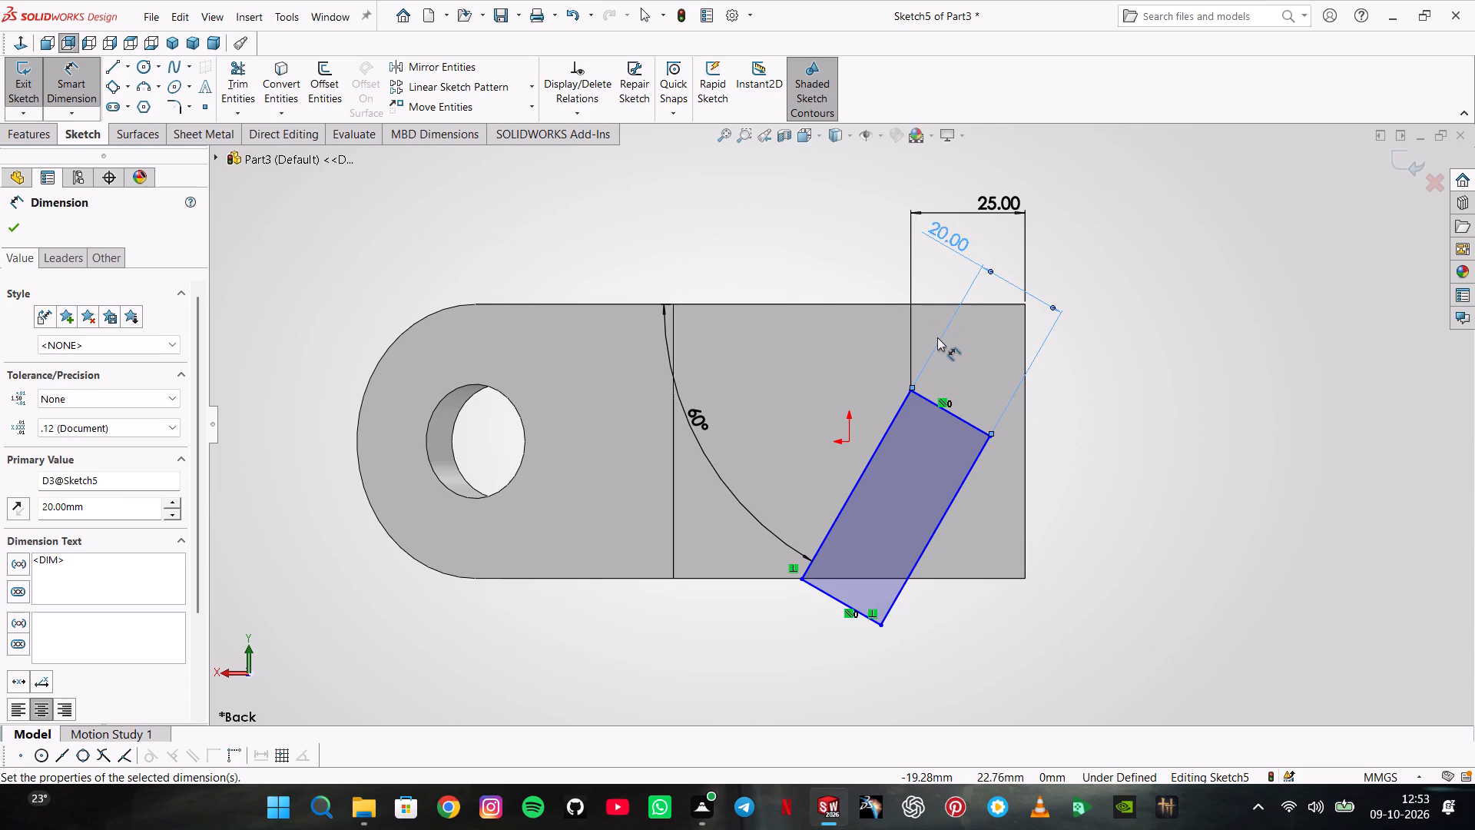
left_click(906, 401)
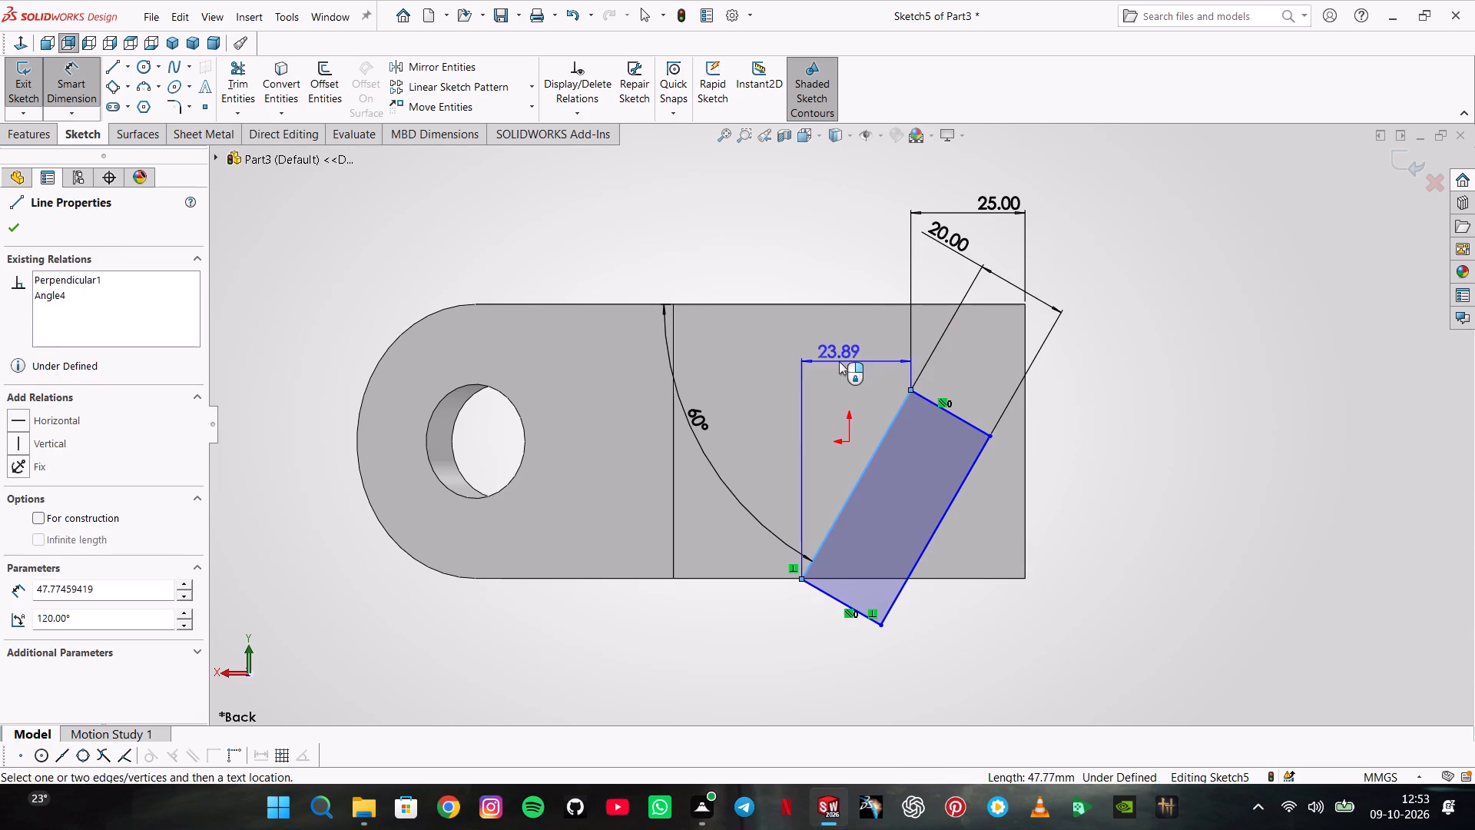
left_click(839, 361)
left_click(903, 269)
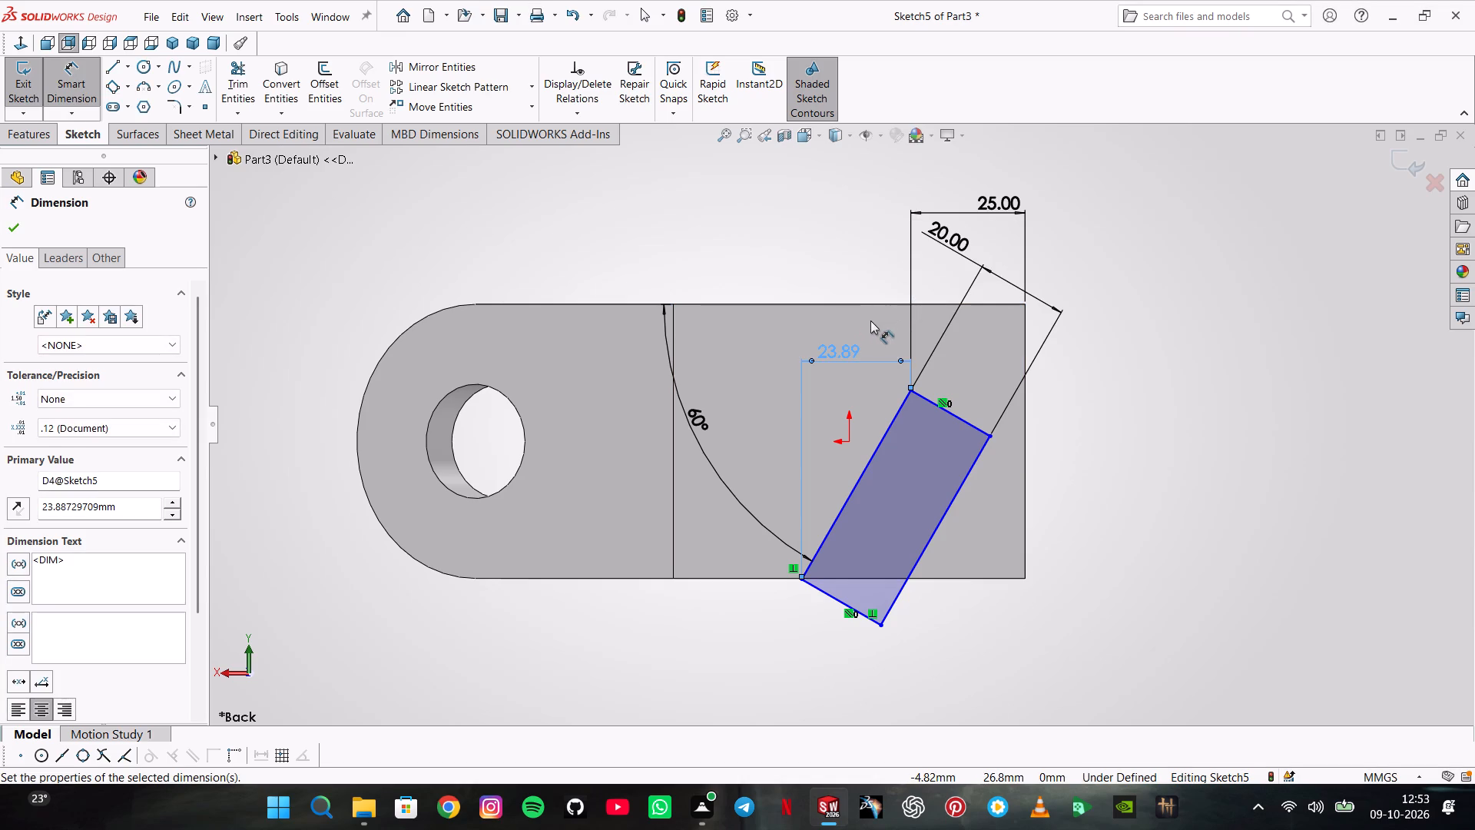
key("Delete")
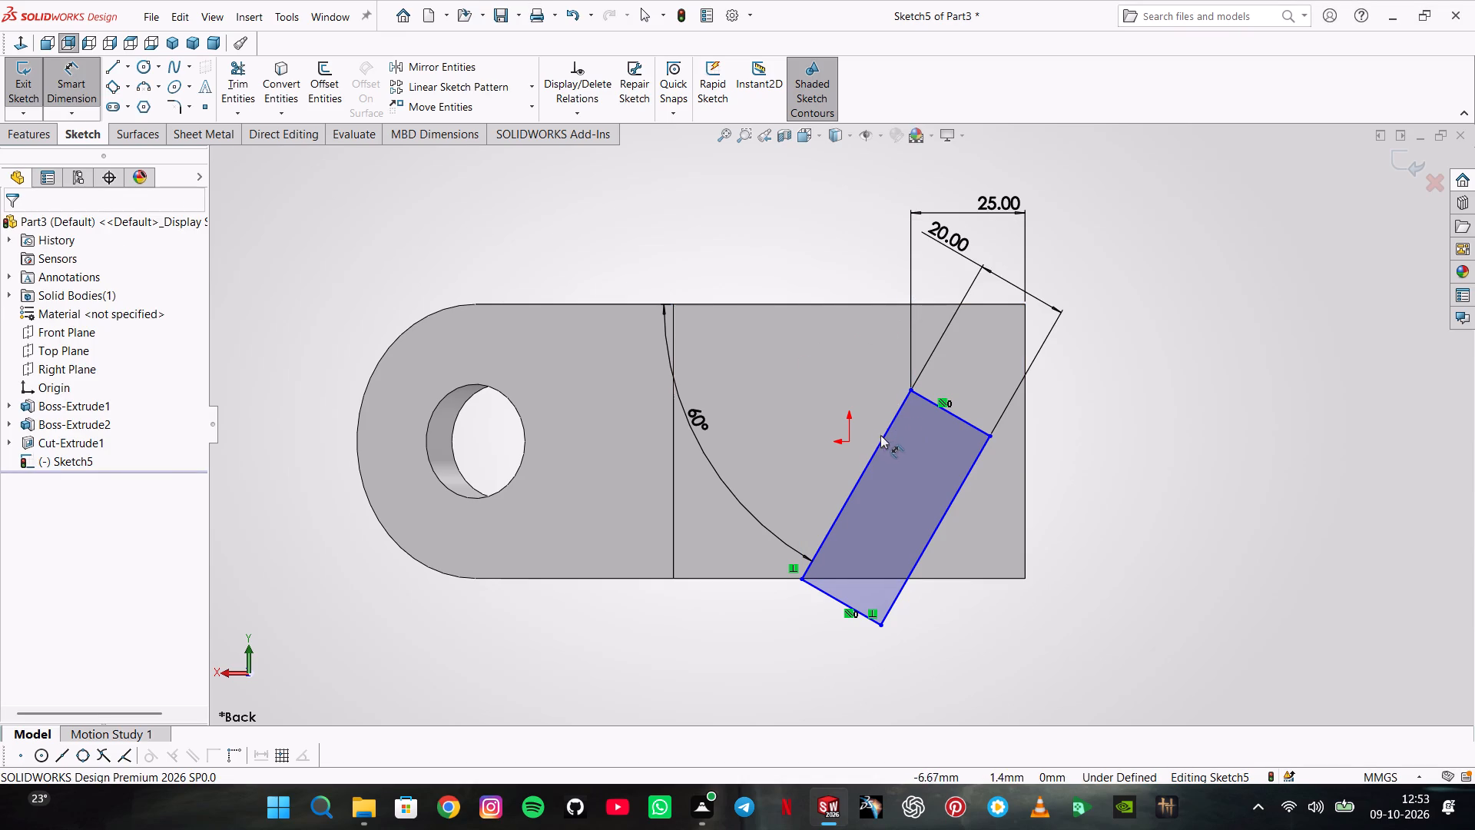
Dimension the rectangle's long side as 60 mm, aligned with that side.
left_click(883, 435)
left_click(836, 438)
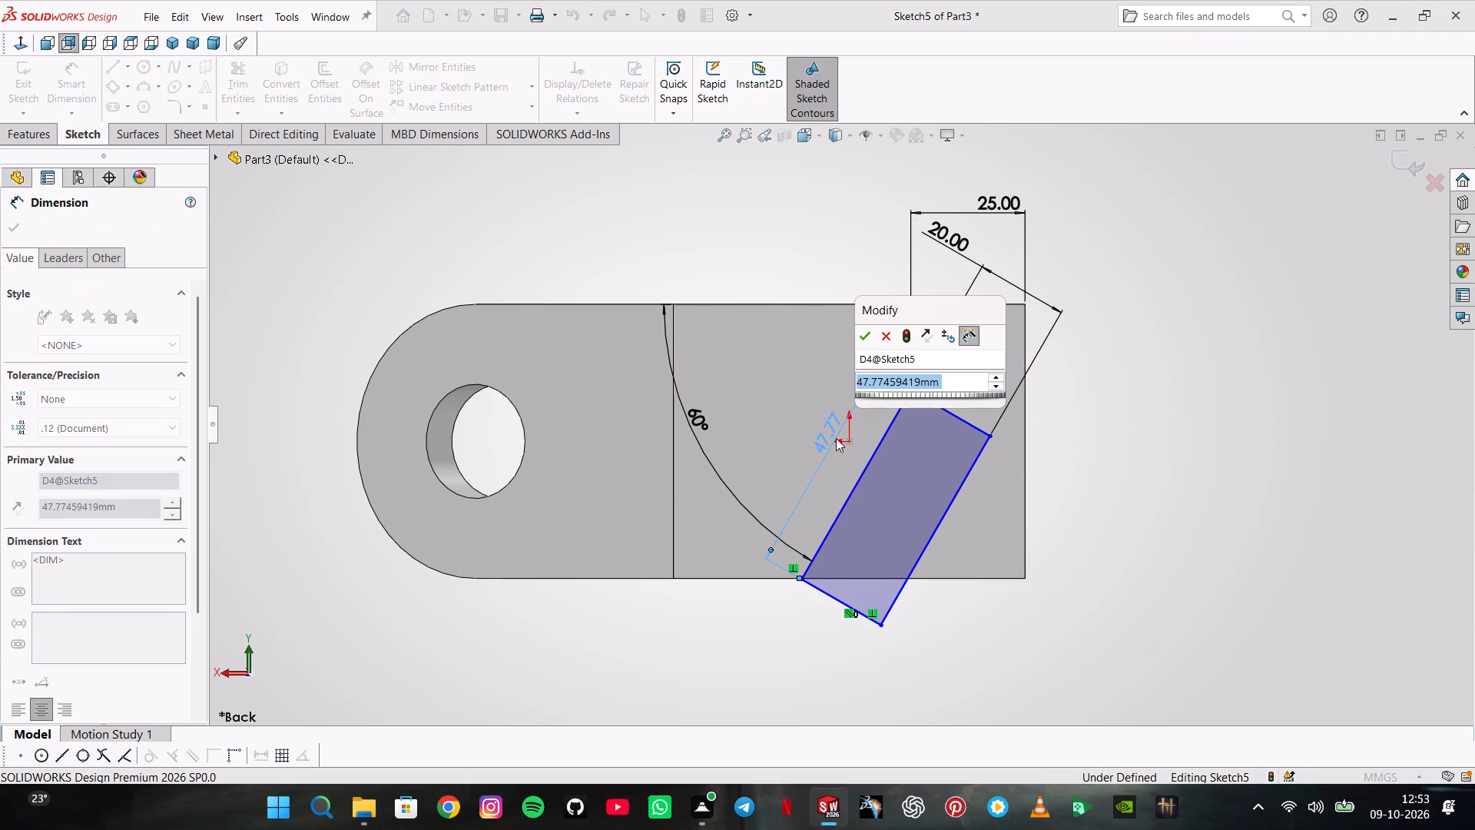
type("60")
key("Return")
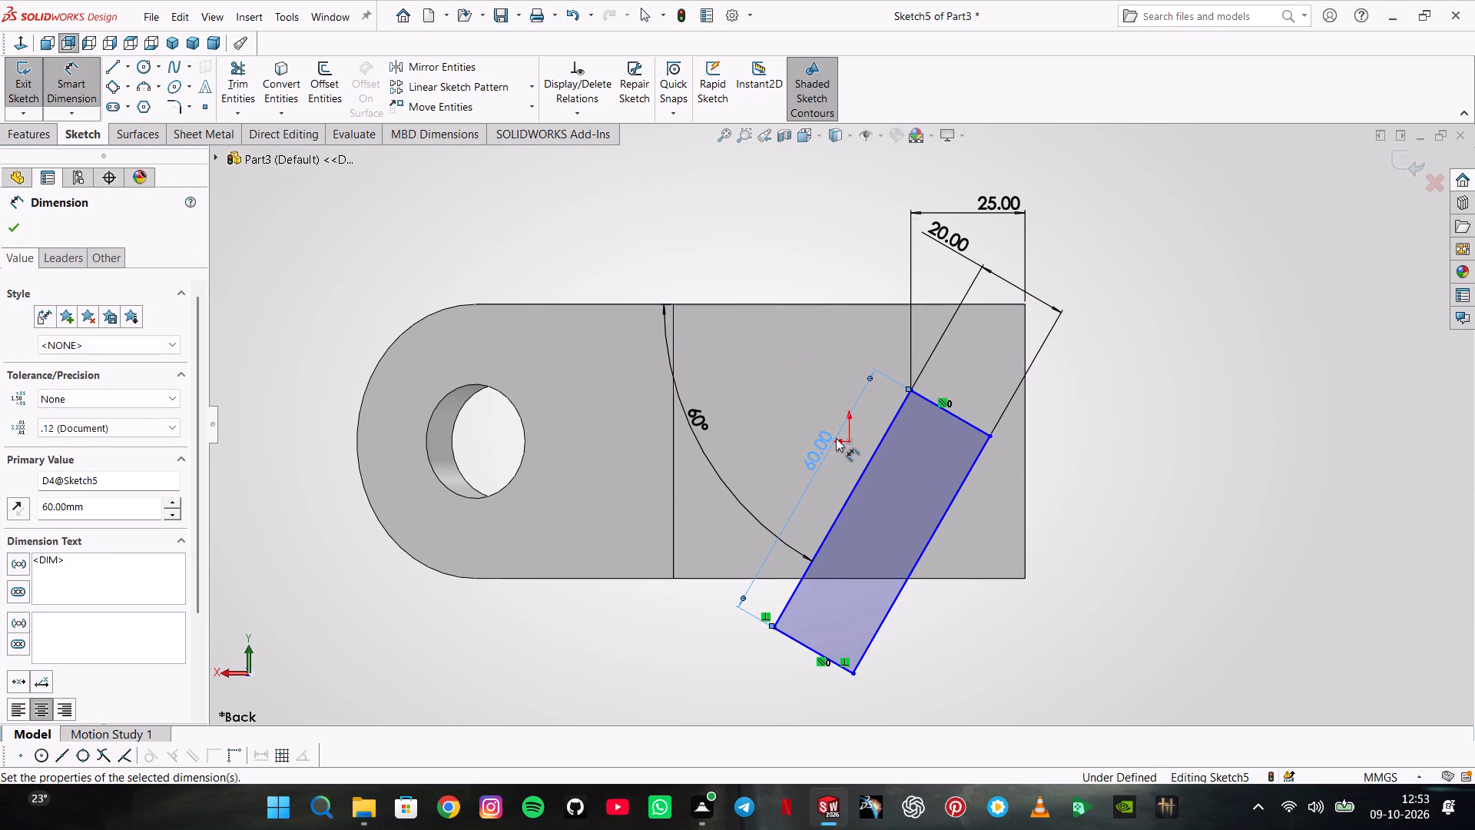
left_click_drag(931, 443, 943, 410)
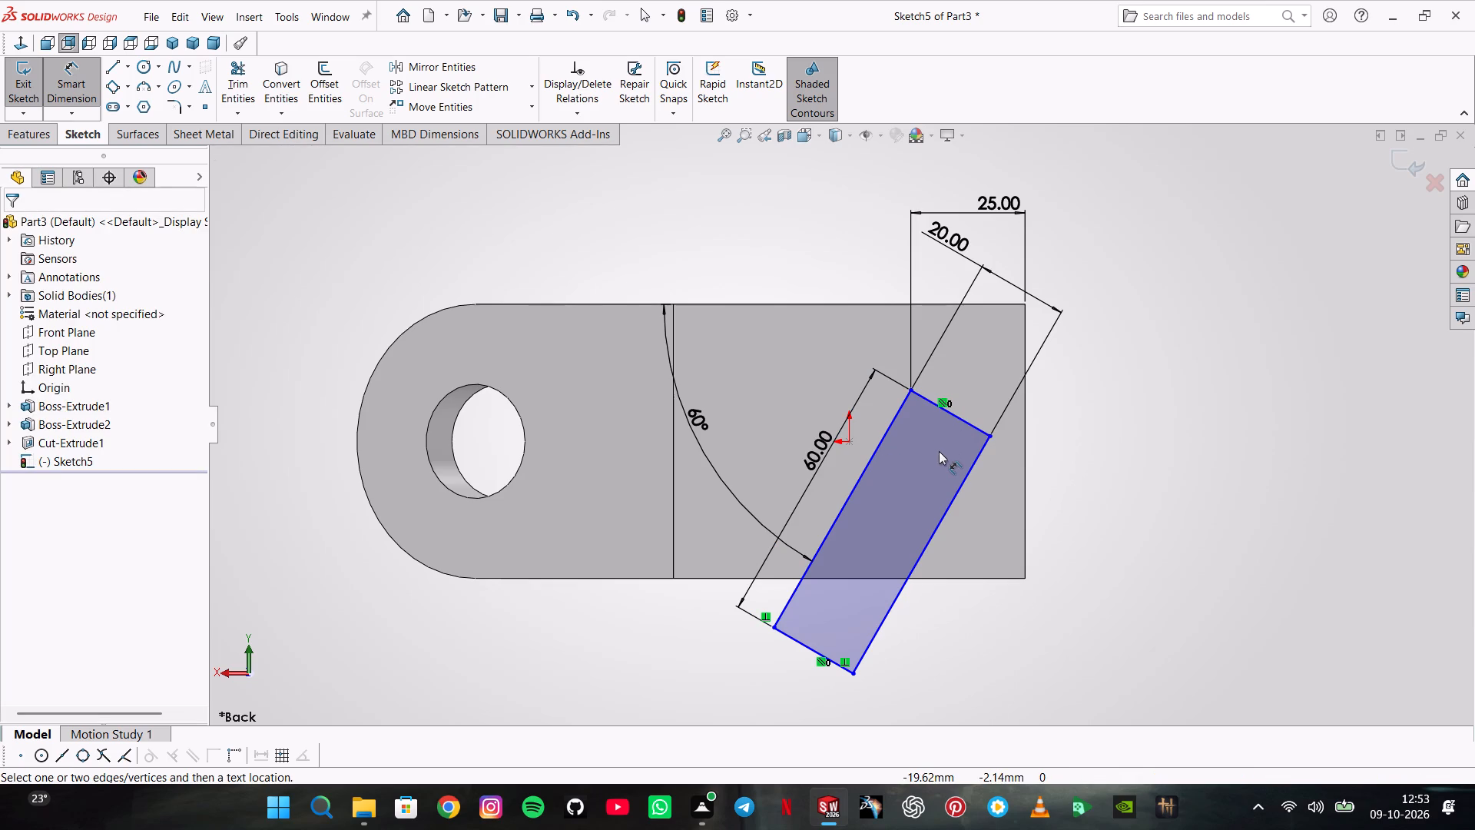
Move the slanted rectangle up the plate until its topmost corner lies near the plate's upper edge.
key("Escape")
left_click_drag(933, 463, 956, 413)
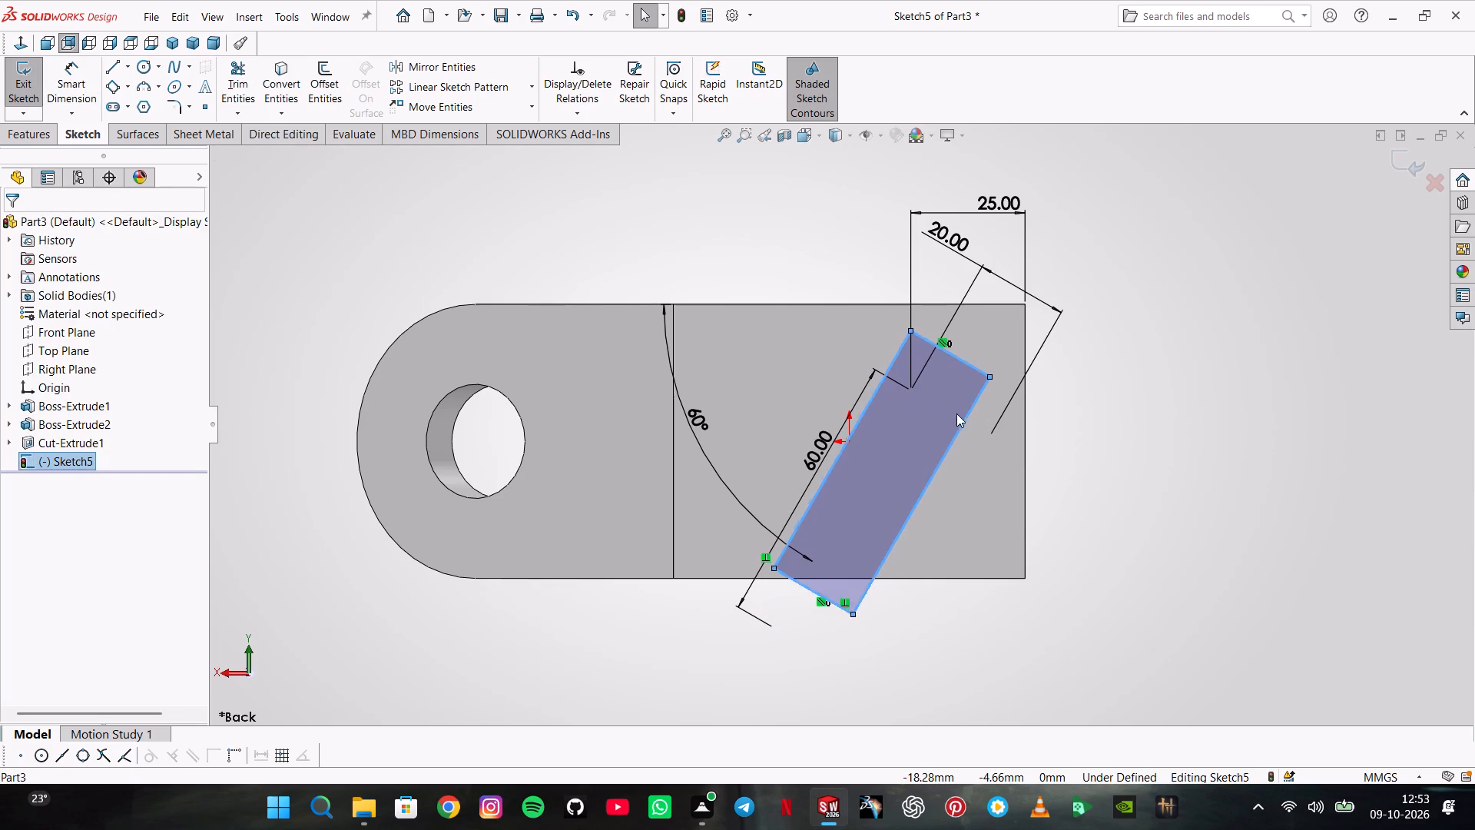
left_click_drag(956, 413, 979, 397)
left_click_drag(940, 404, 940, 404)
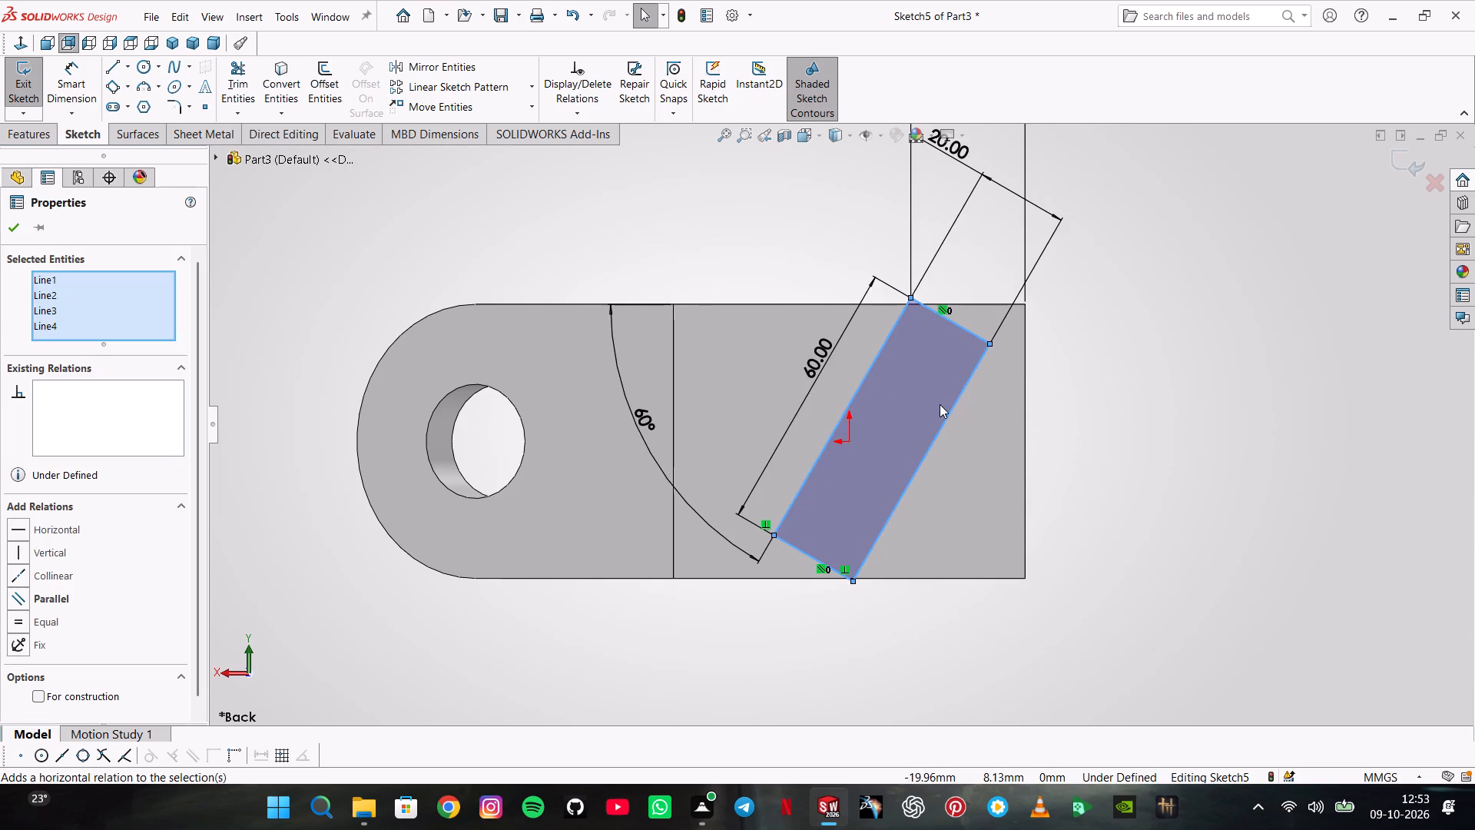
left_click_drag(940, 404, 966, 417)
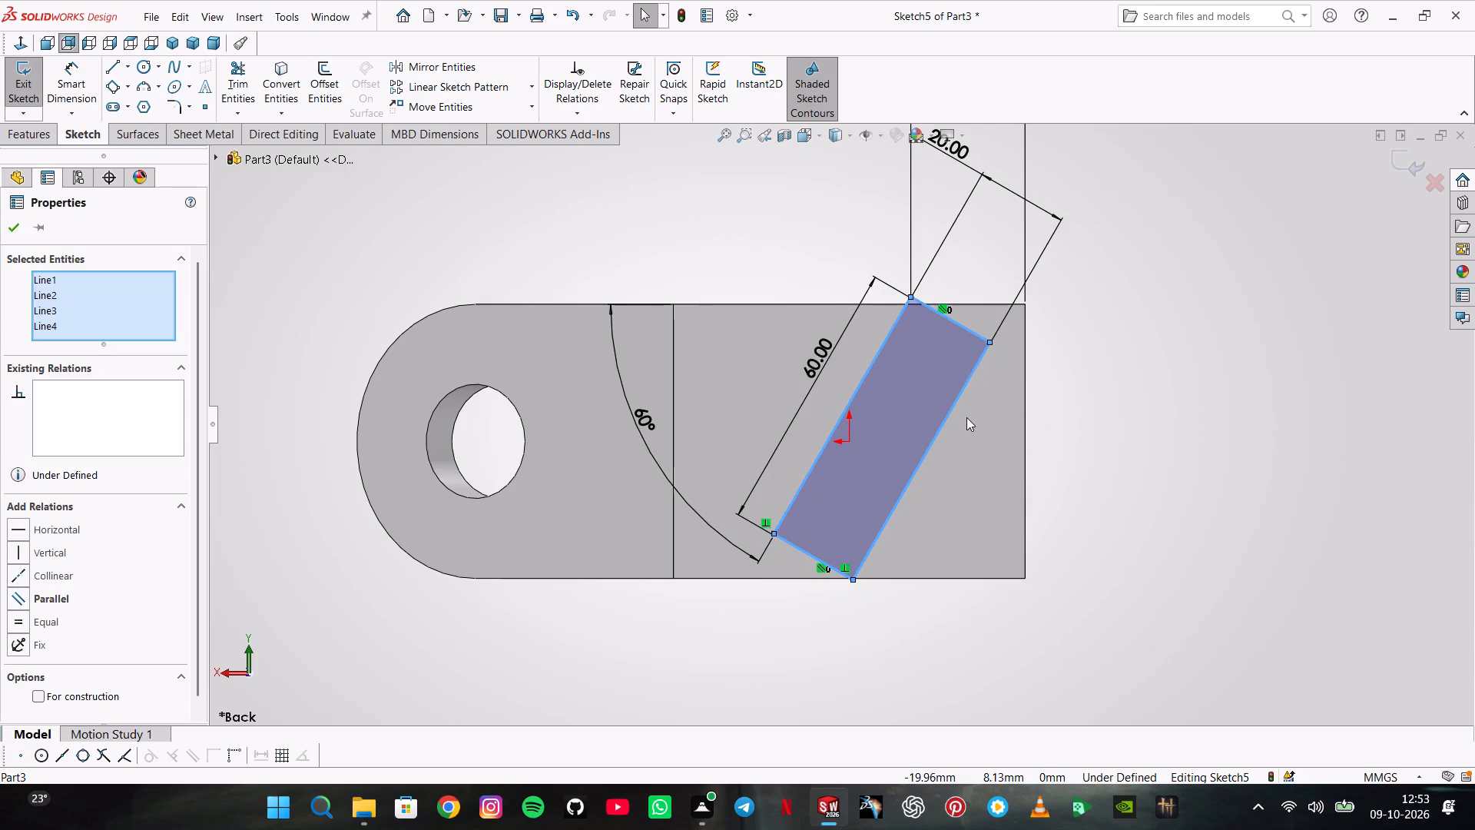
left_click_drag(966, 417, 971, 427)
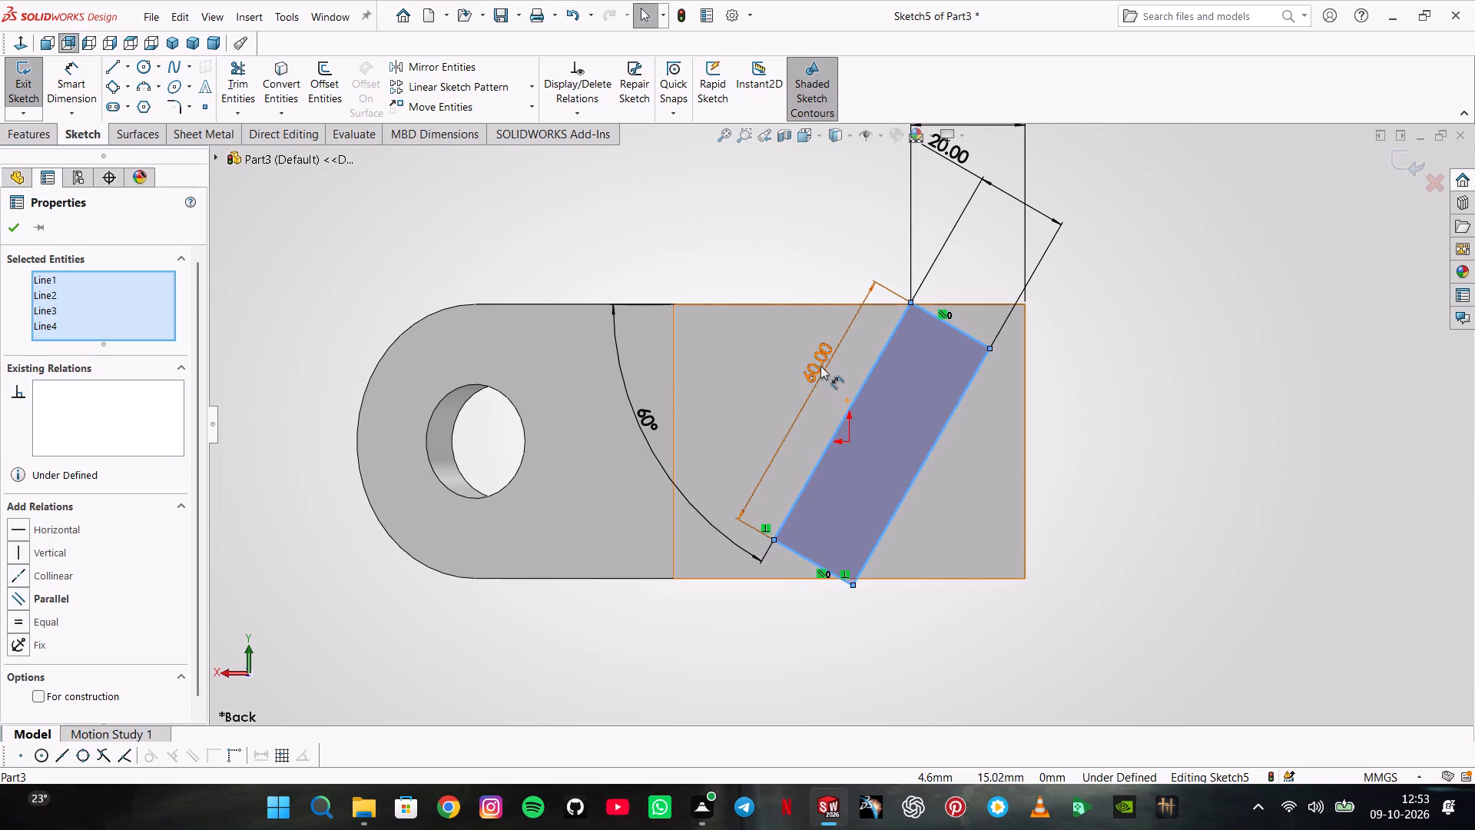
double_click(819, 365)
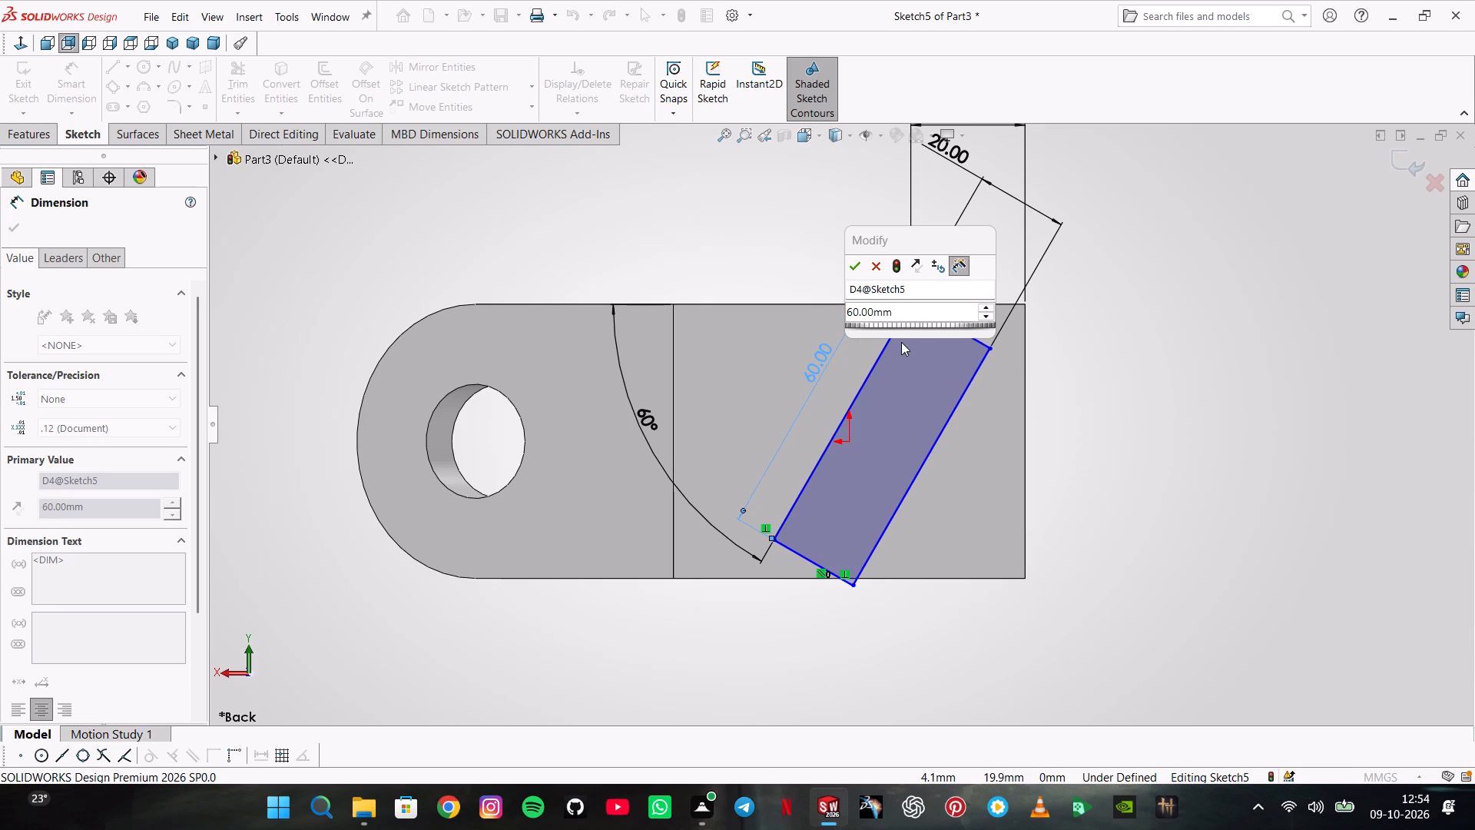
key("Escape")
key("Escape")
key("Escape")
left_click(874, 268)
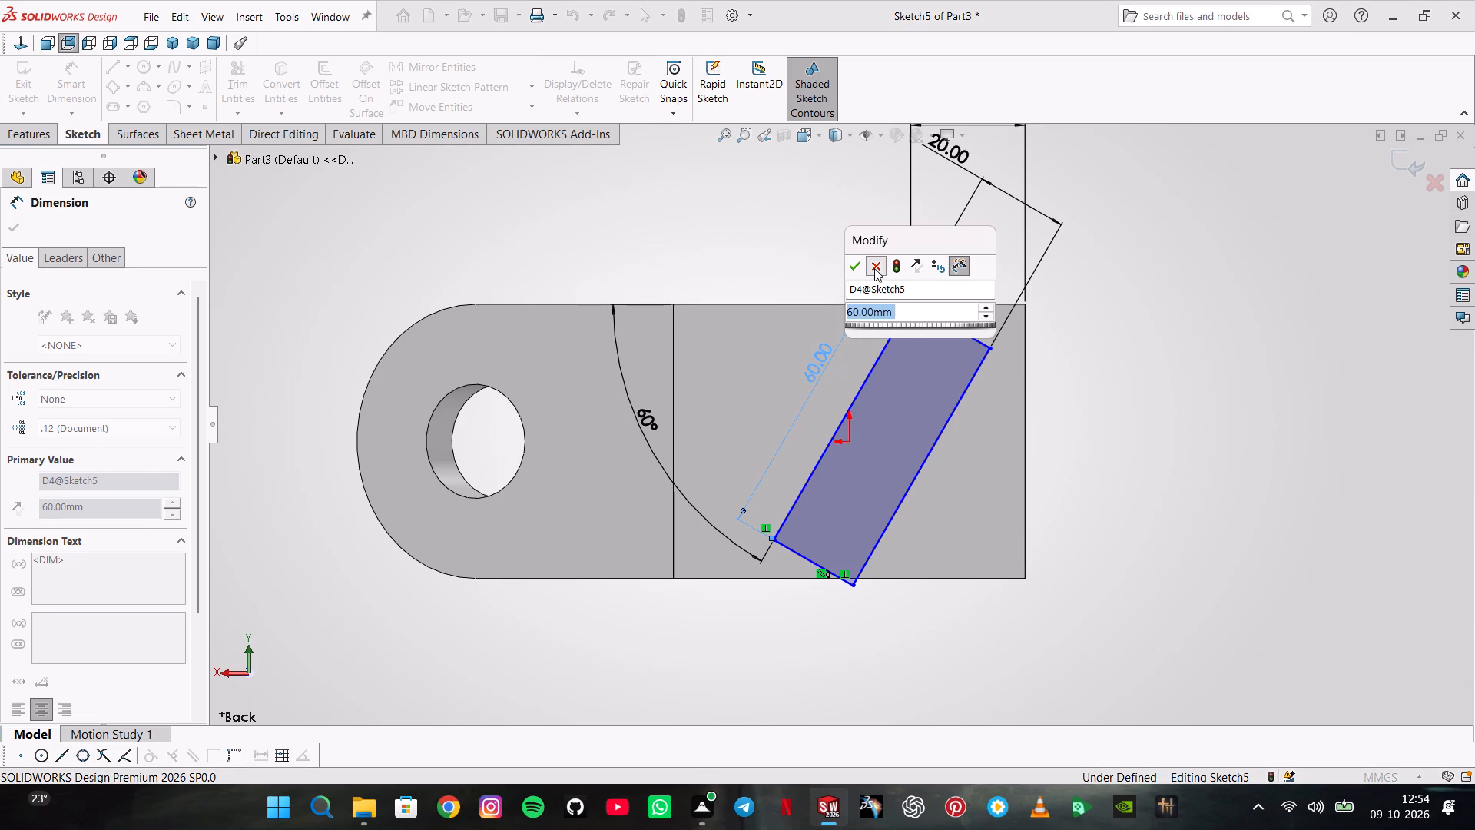
Make the rectangle's topmost corner coincident with the plate's upper edge.
left_click_drag(922, 330, 923, 330)
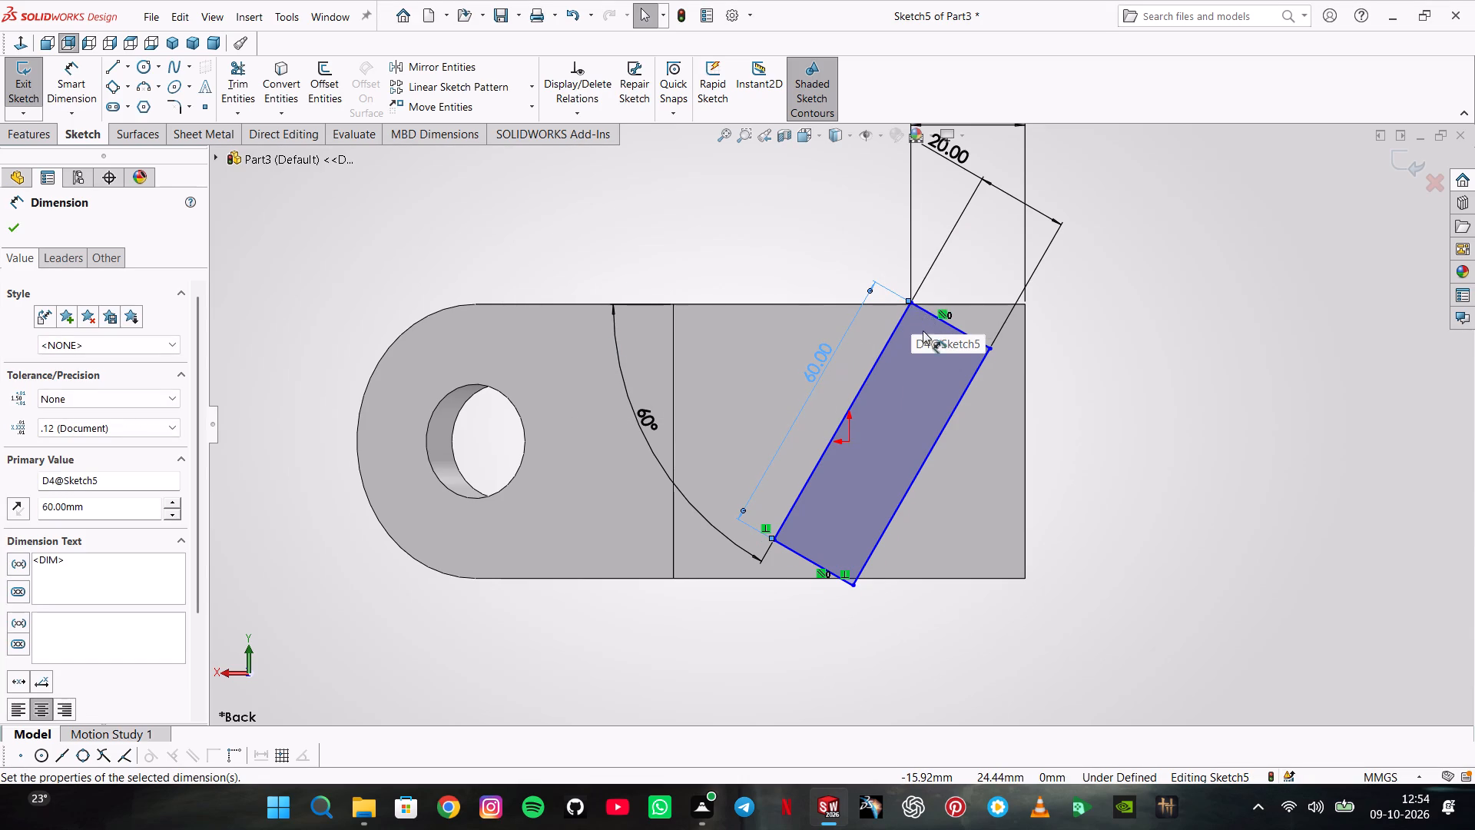
left_click_drag(923, 330, 926, 372)
key("Escape")
left_click(913, 354)
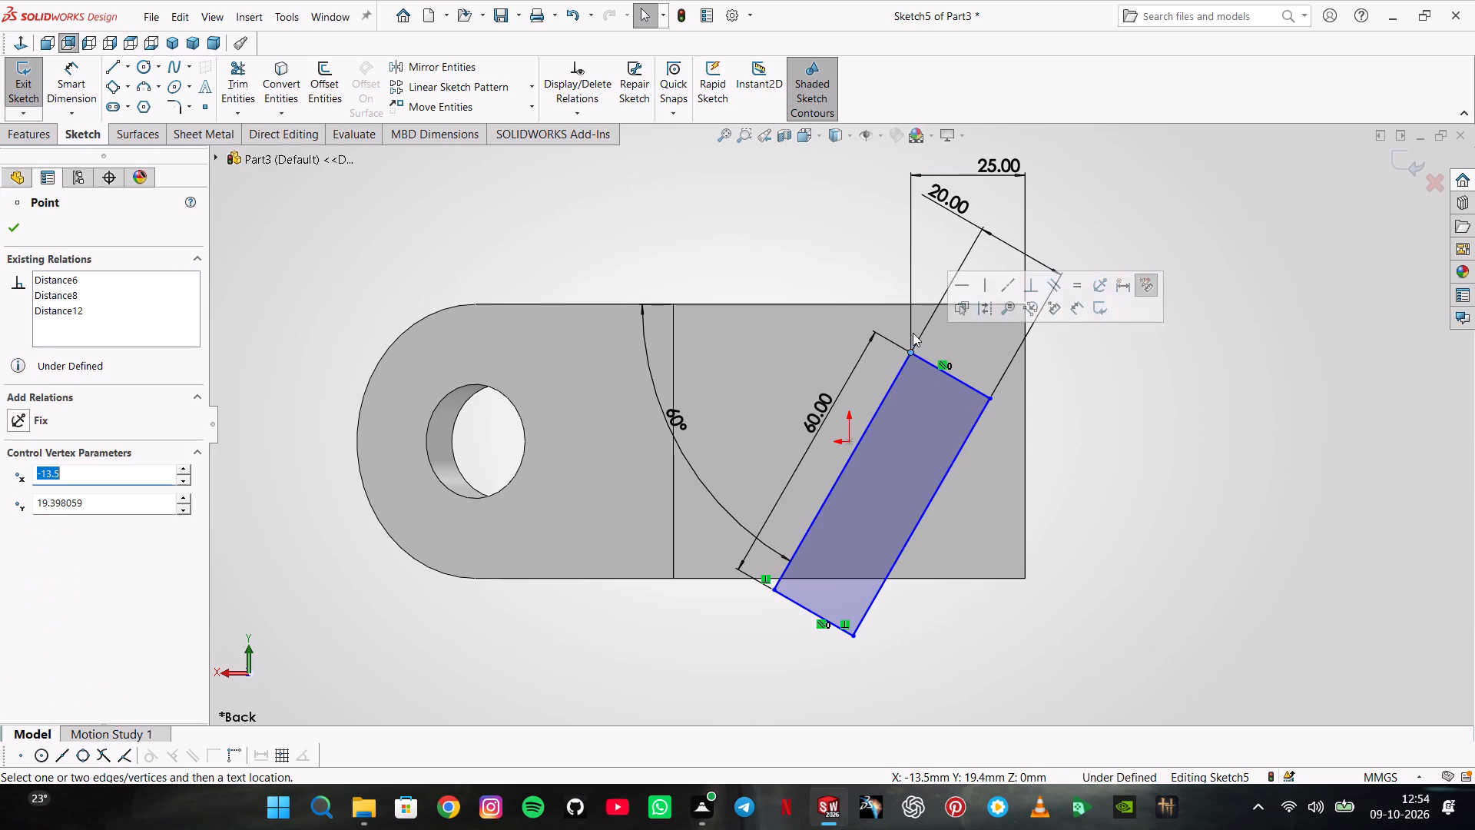
left_click(921, 307, "ctrl")
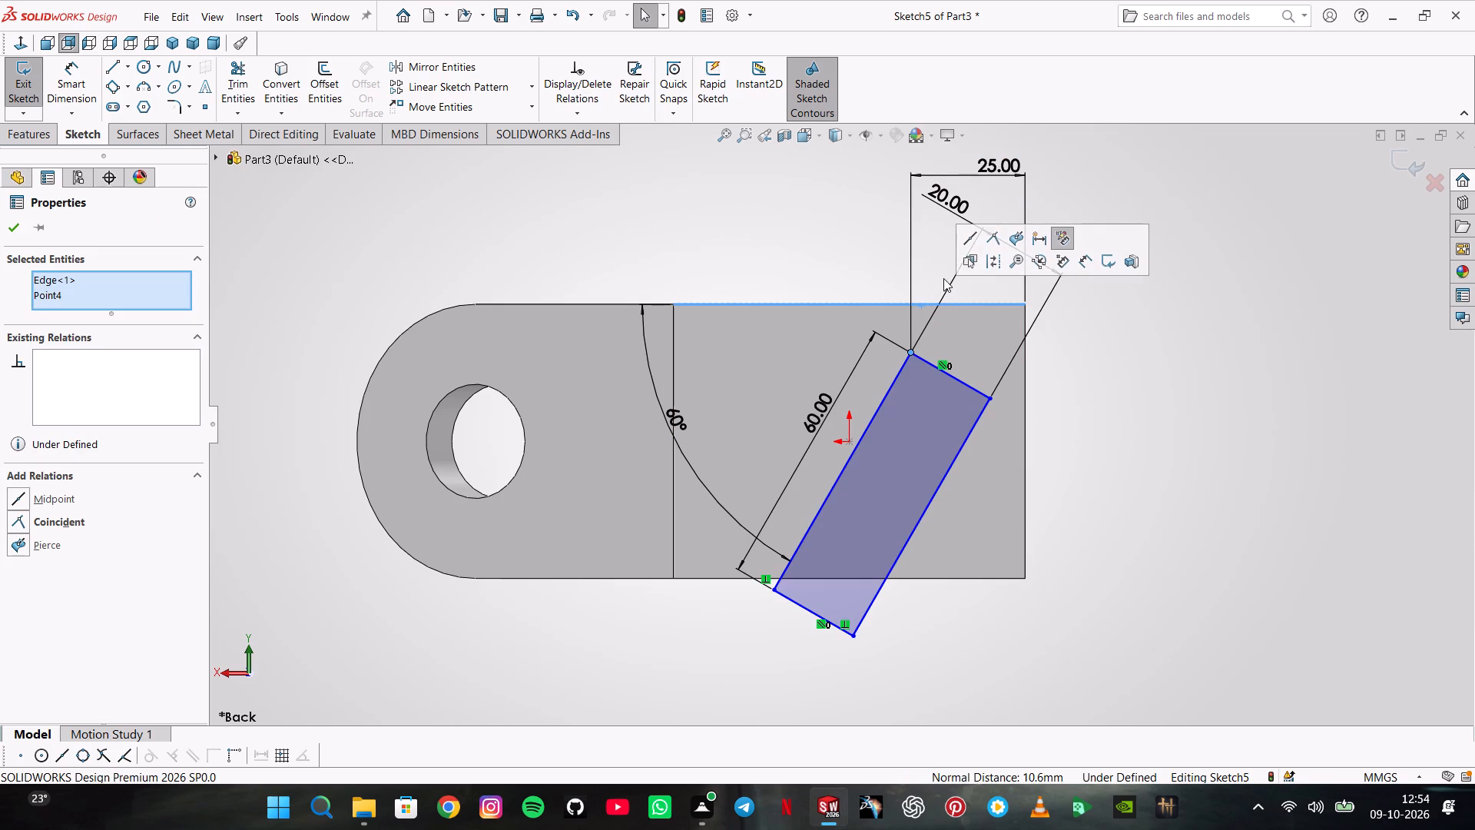
left_click(990, 237)
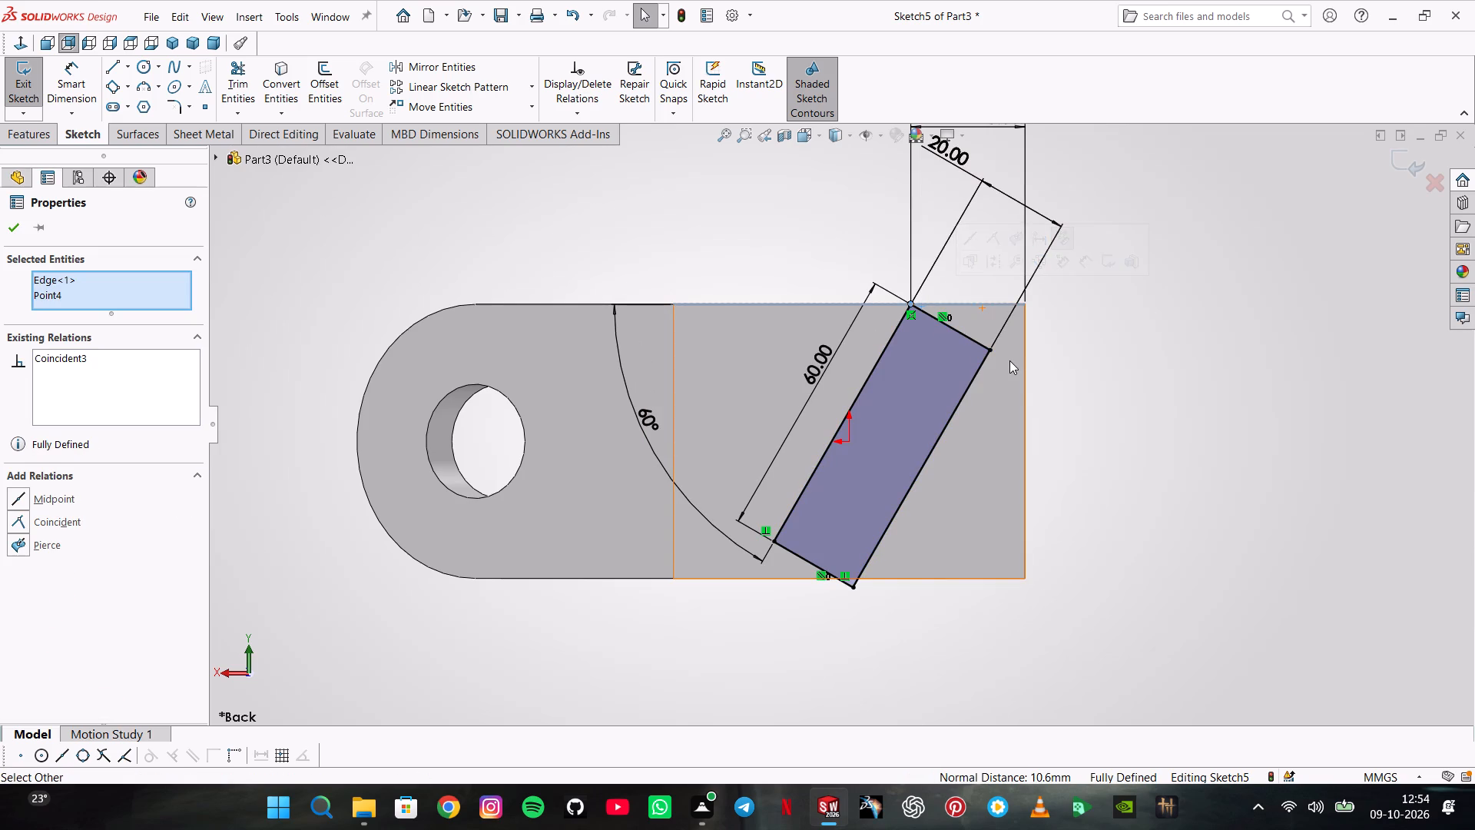
key("Escape")
Set the rectangle's short side to 28 mm.
double_click(956, 155)
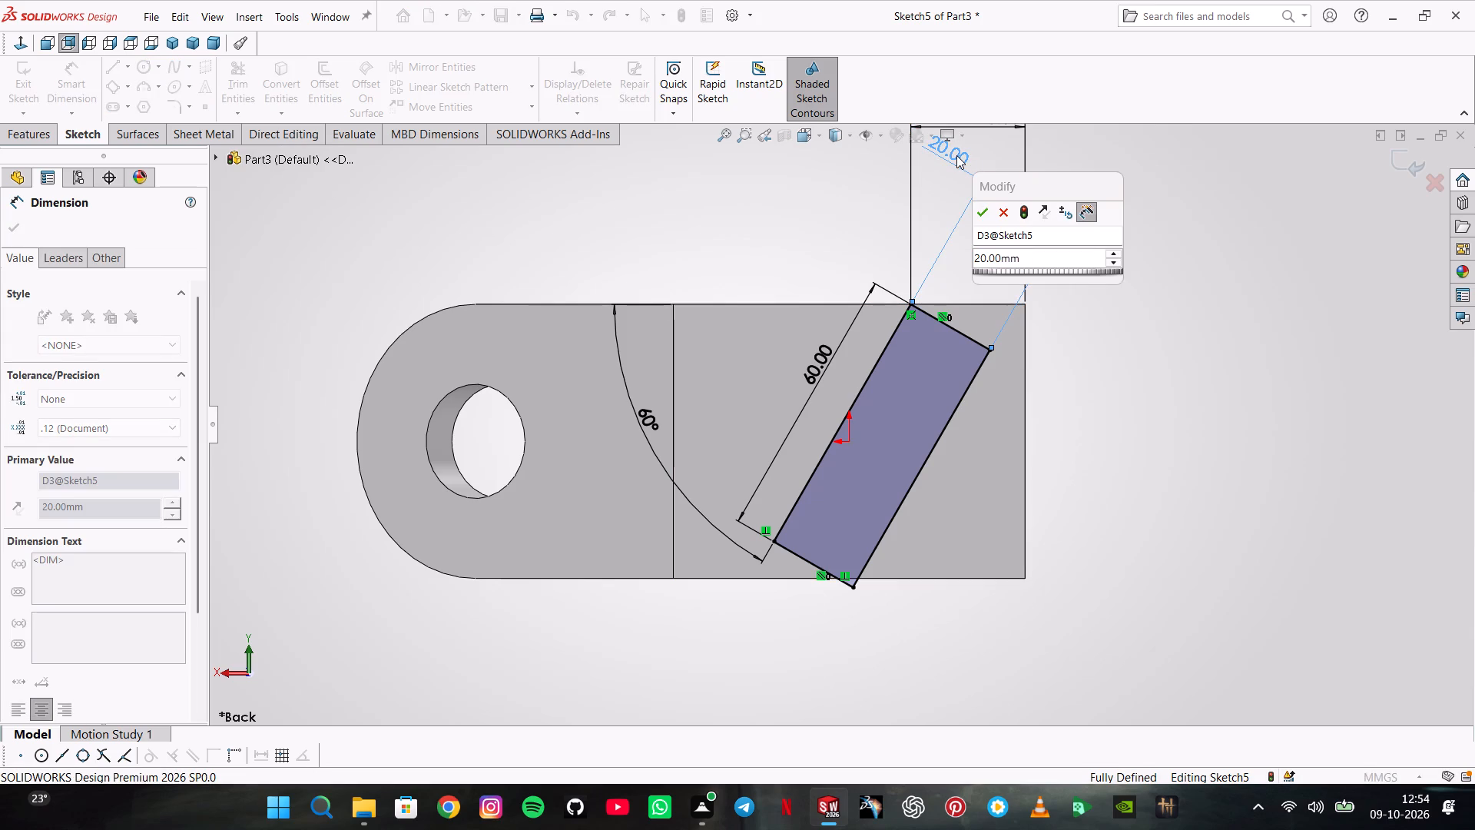
type("28")
key("Return")
double_click(1056, 259)
double_click(1056, 257)
type("28")
key("Return")
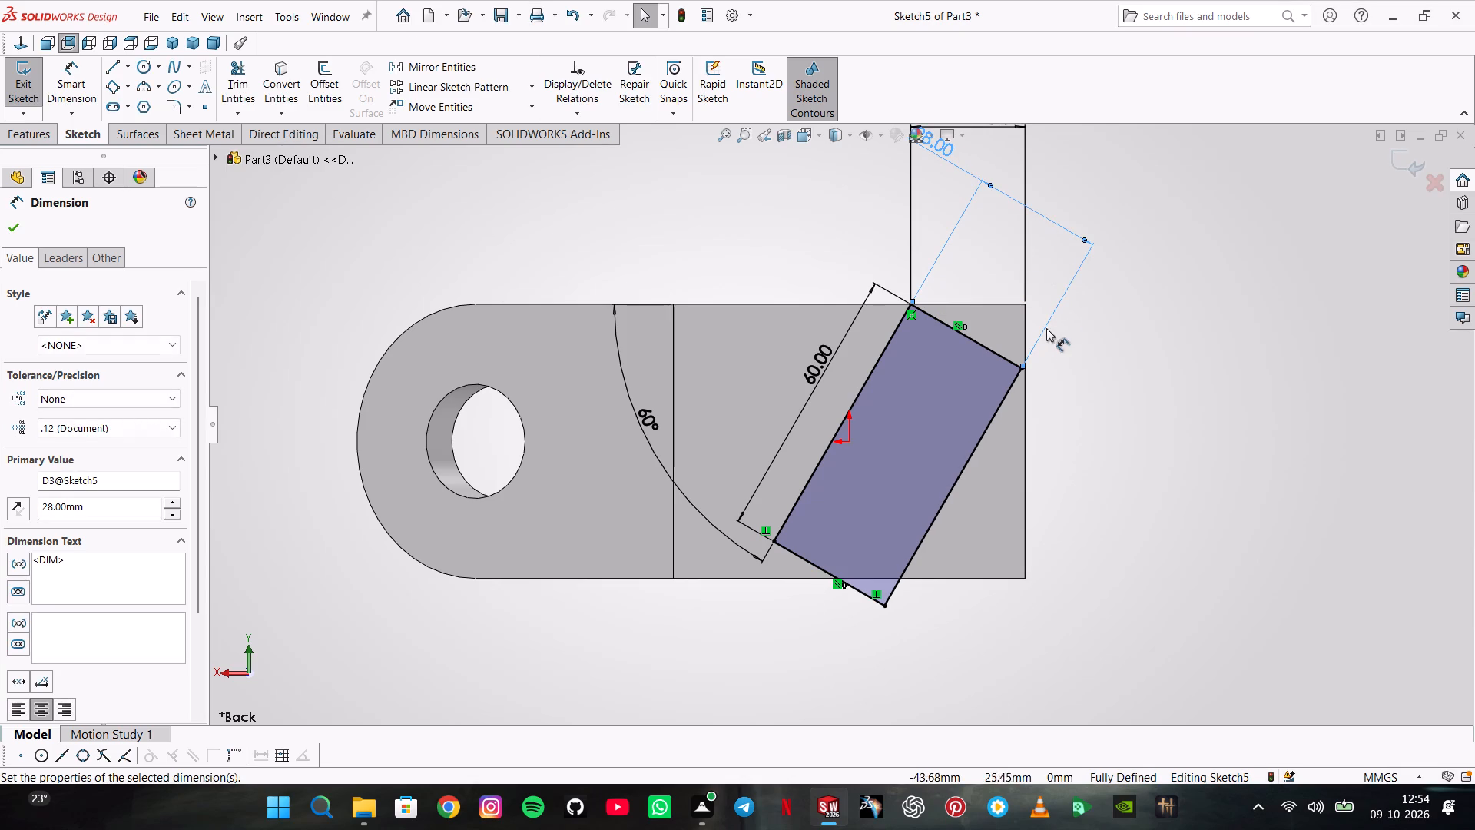
Extrude the rectangle as a merged blind boss, 32+30 mm deep in the reversed direction and 13 mm blind in the second direction.
scroll(1042, 333, "down", 6)
scroll(791, 366, "up", 7)
left_click(51, 134)
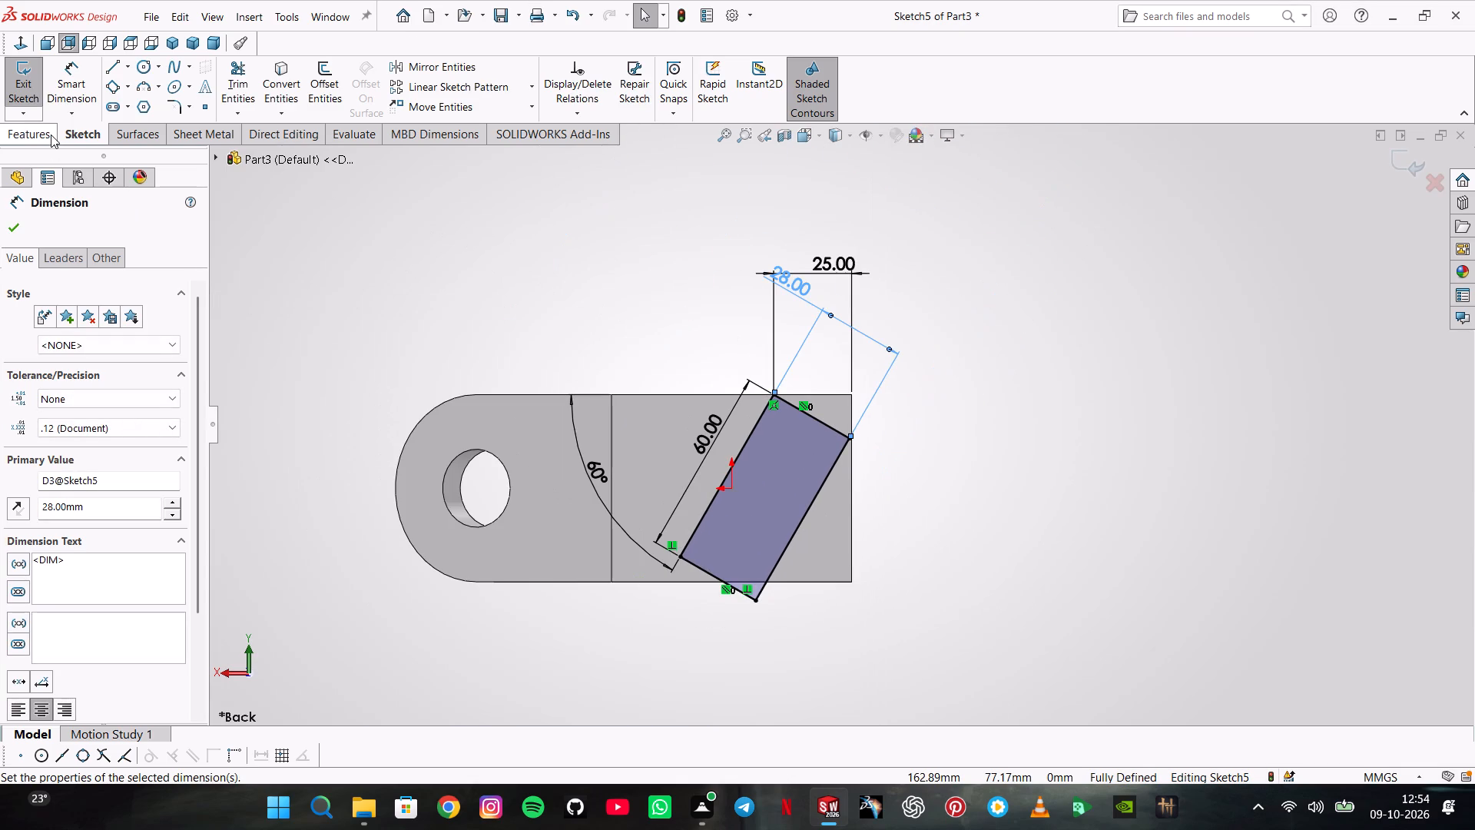
left_click(85, 81)
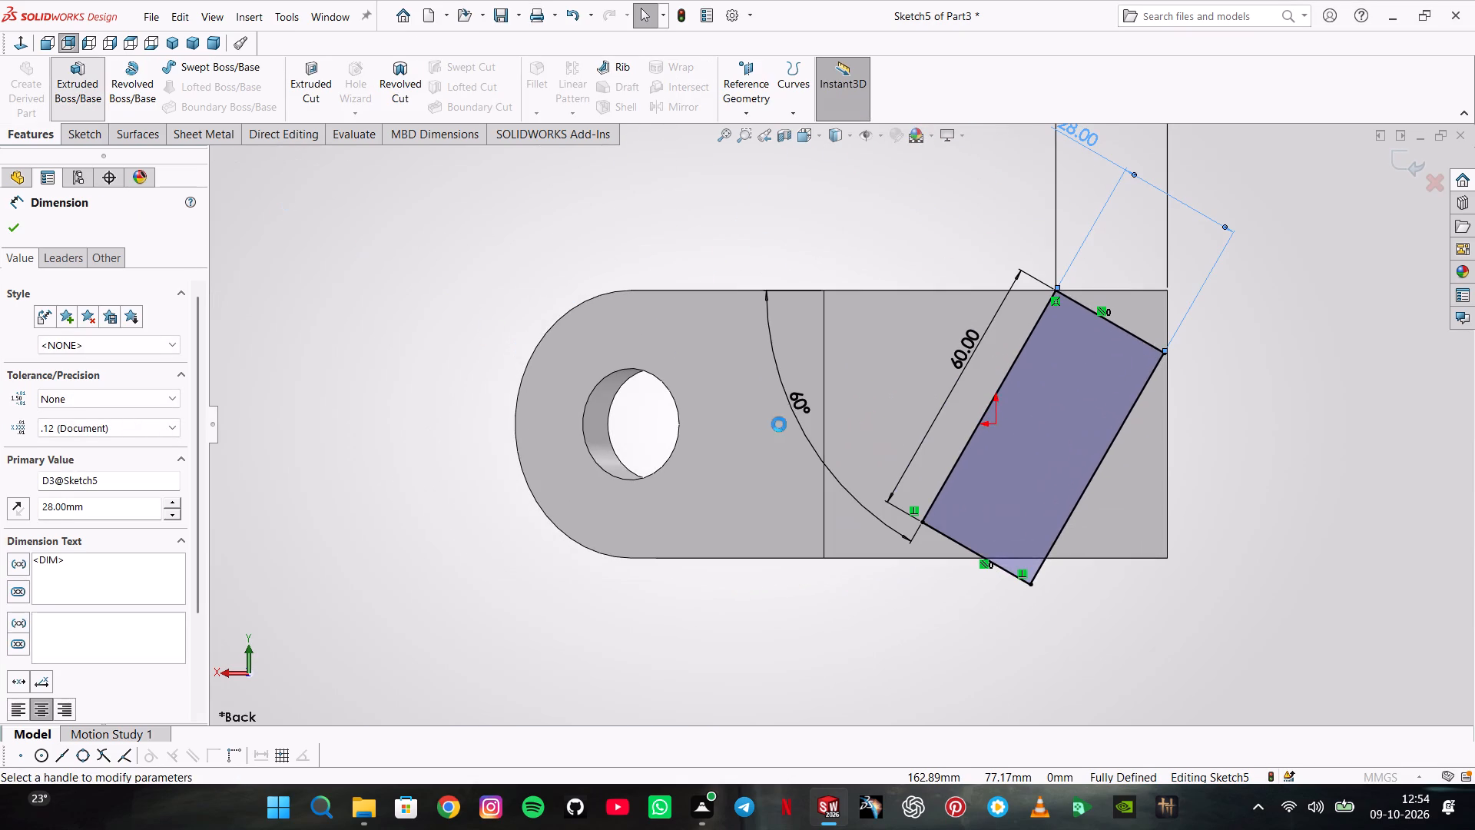
middle_click_drag(963, 487, 913, 373)
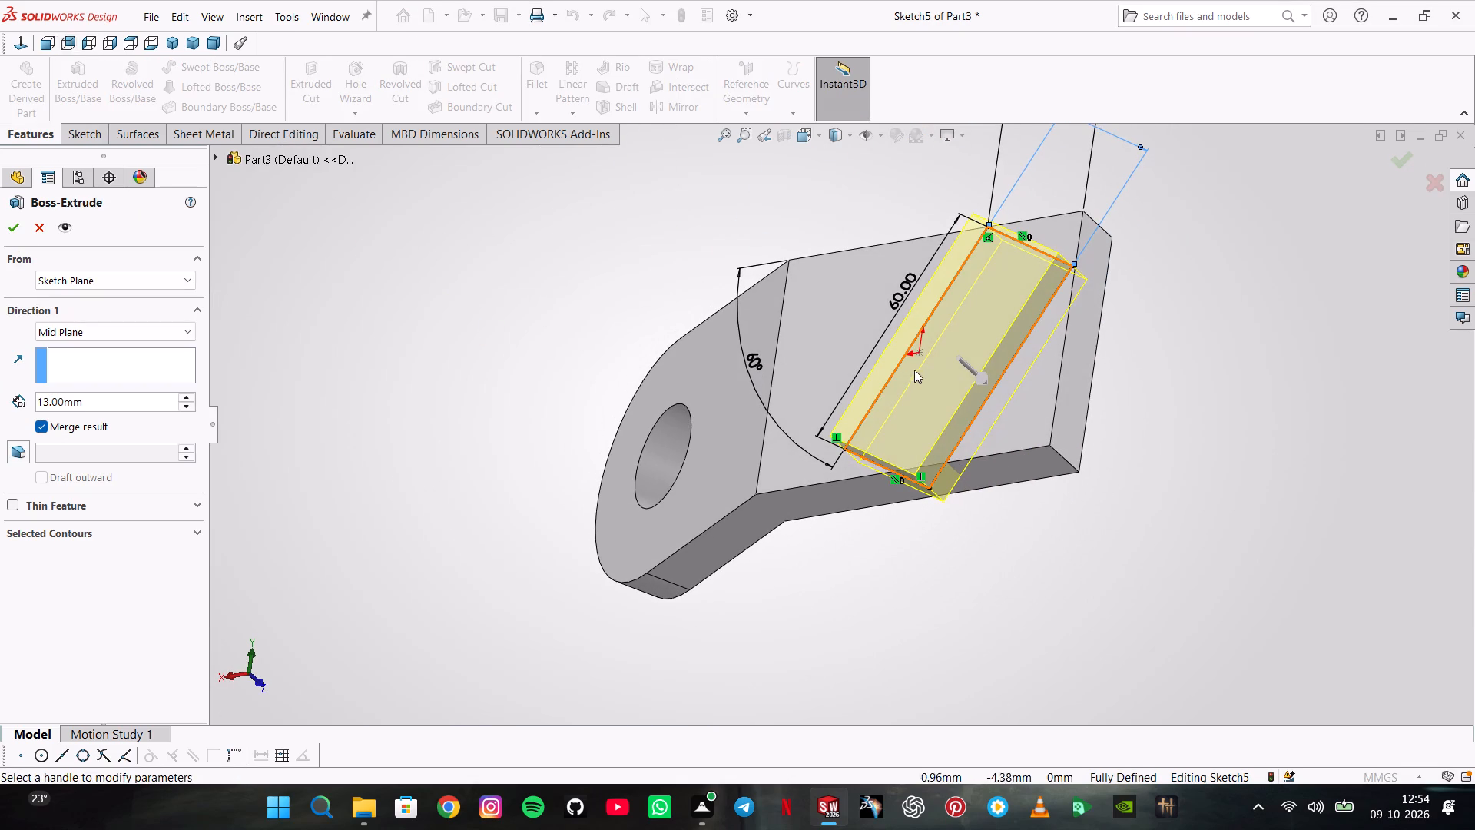
left_click(193, 334)
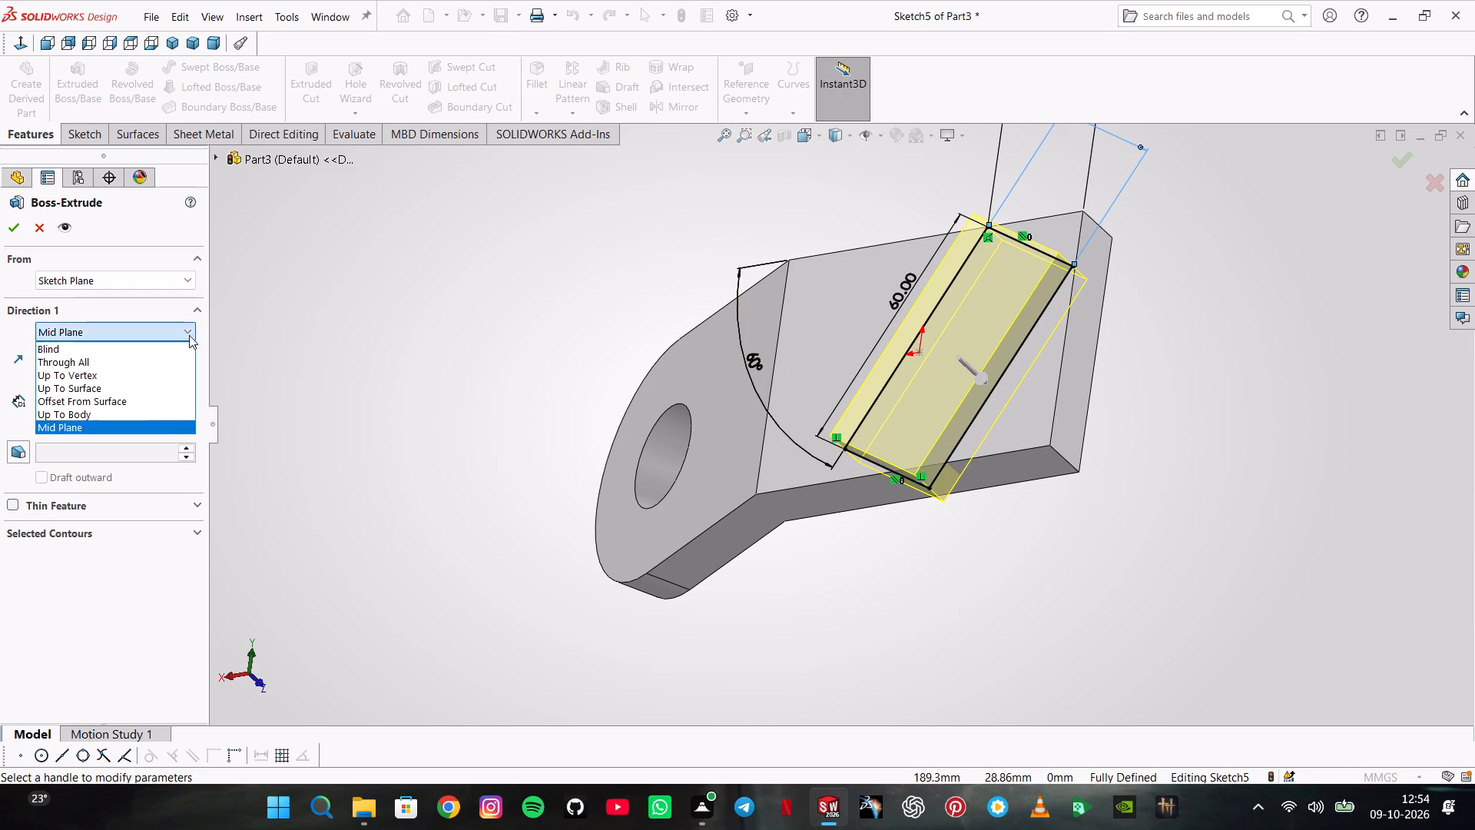
left_click(165, 350)
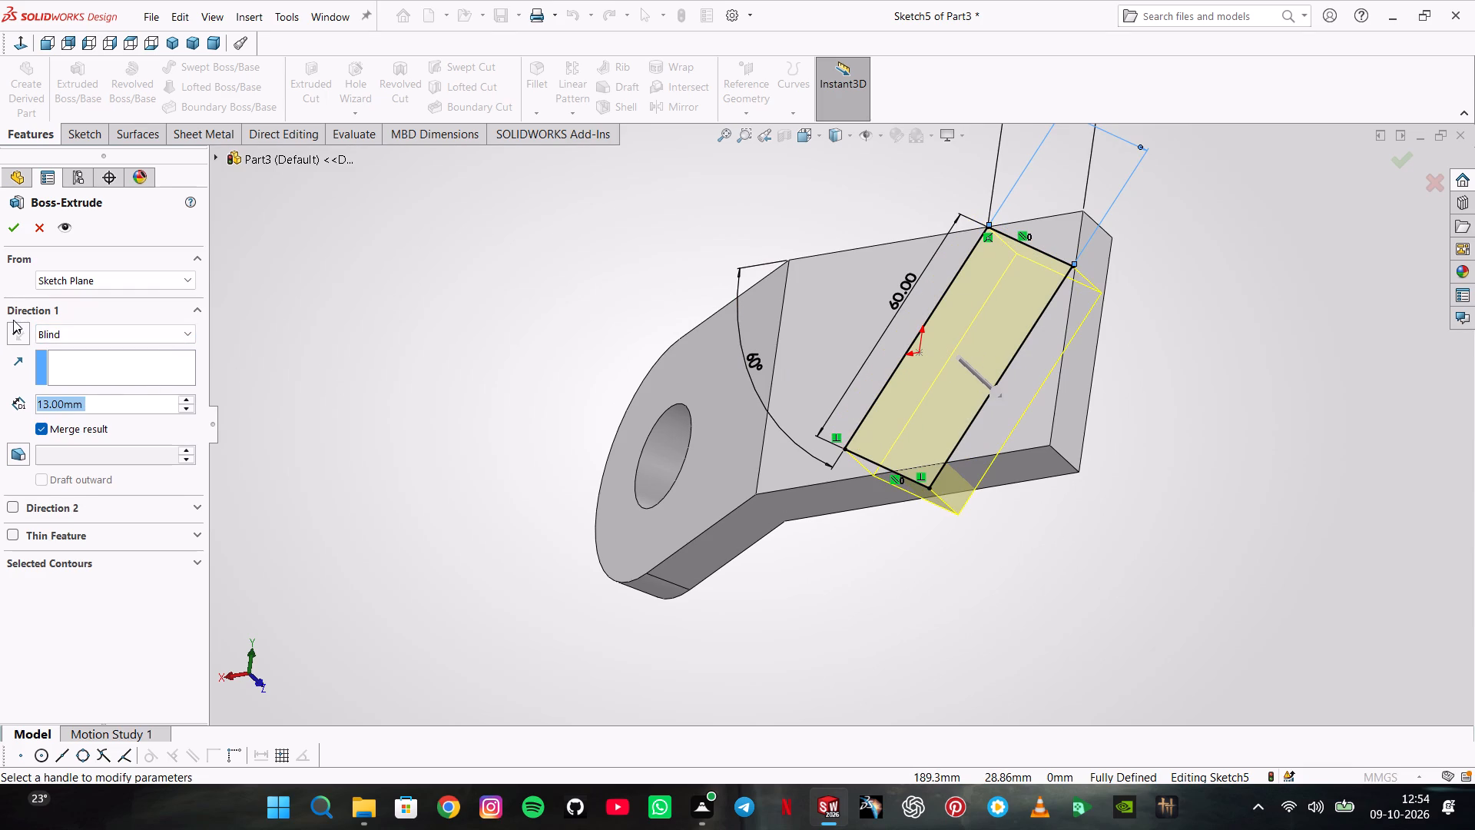
left_click(14, 320)
left_click(17, 329)
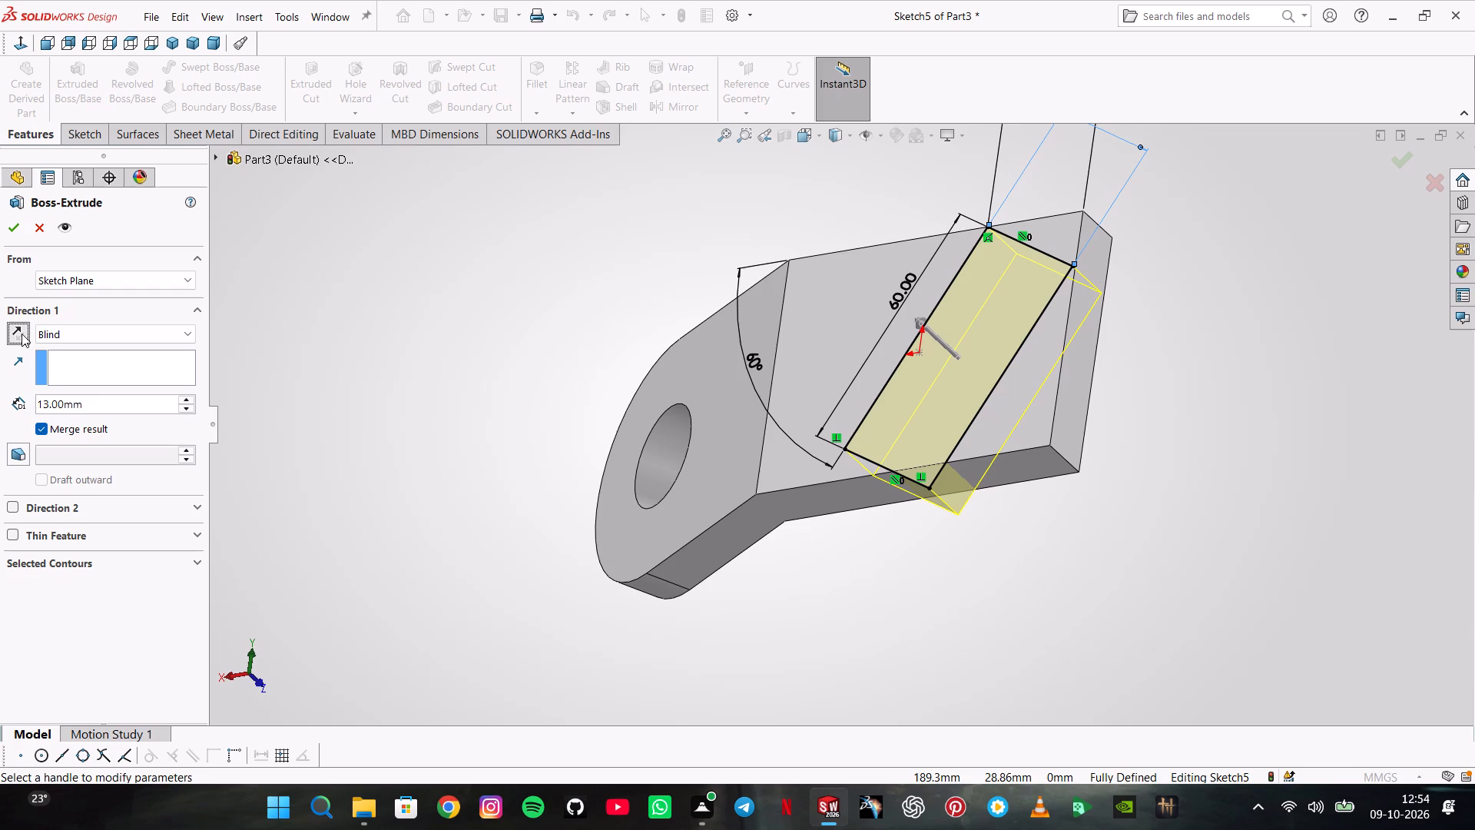
type("32")
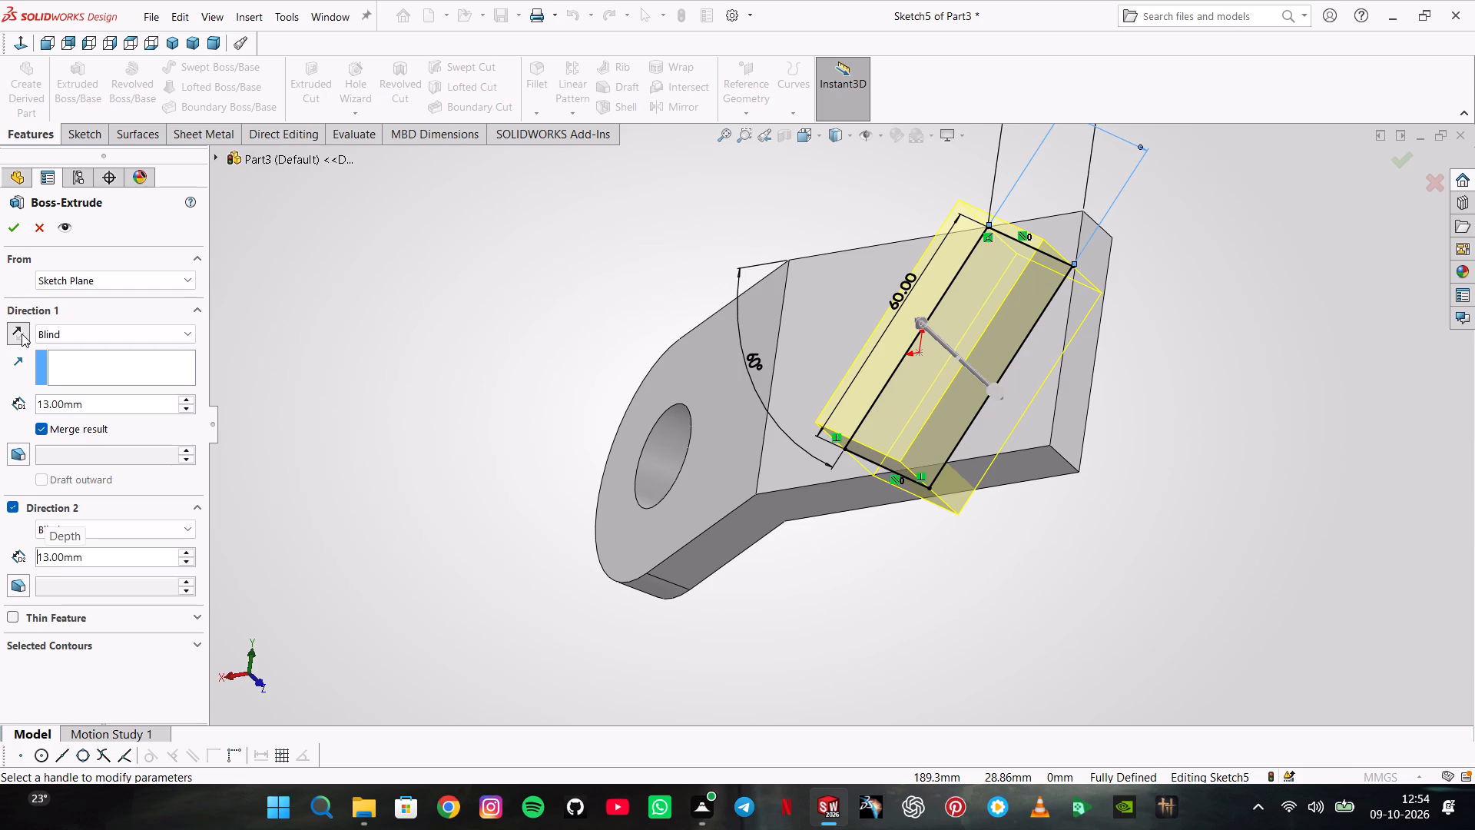
double_click(115, 397)
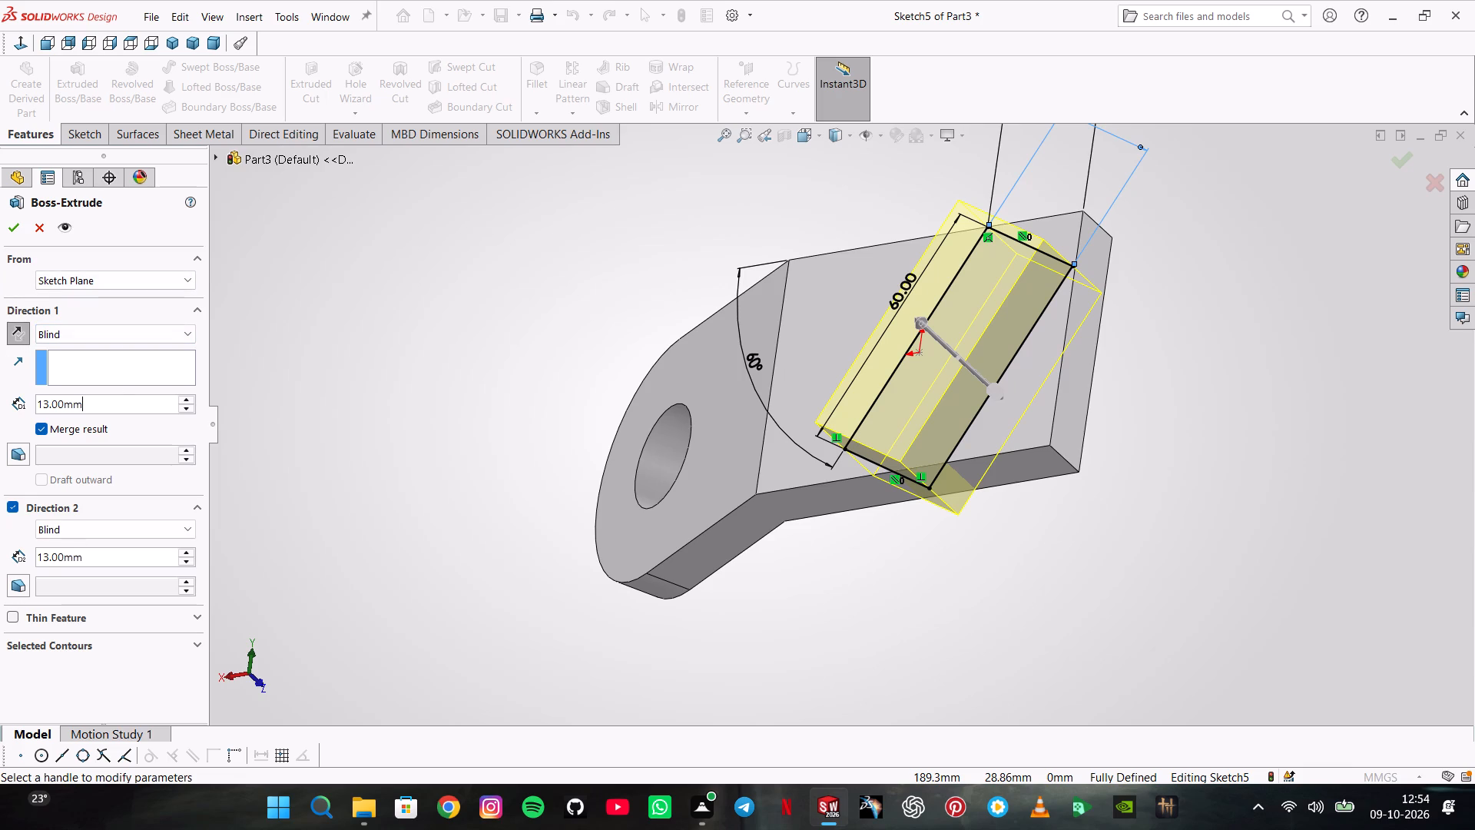
double_click(115, 400)
type("32+")
type("30")
key("Return")
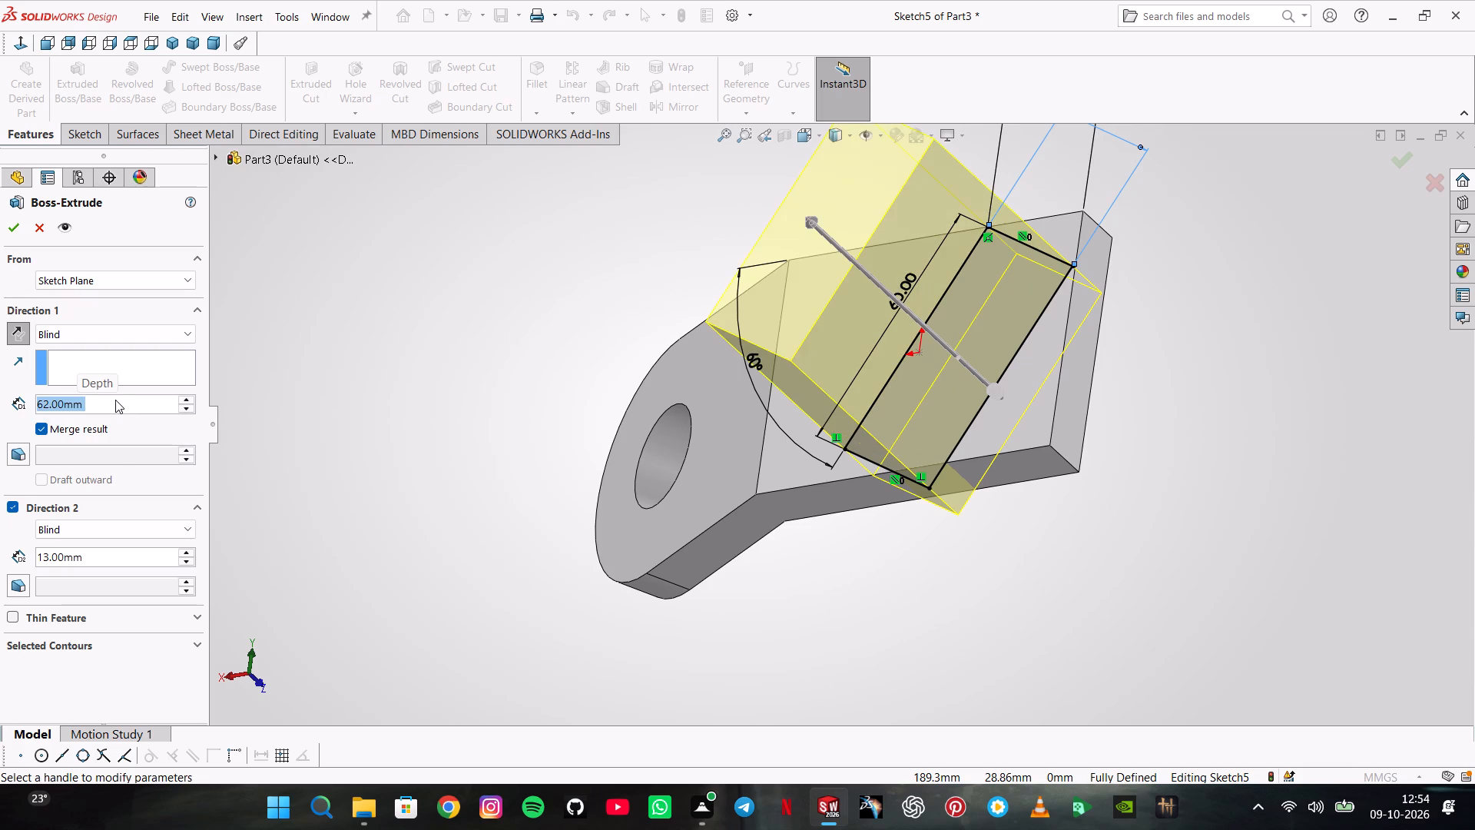
key("Return")
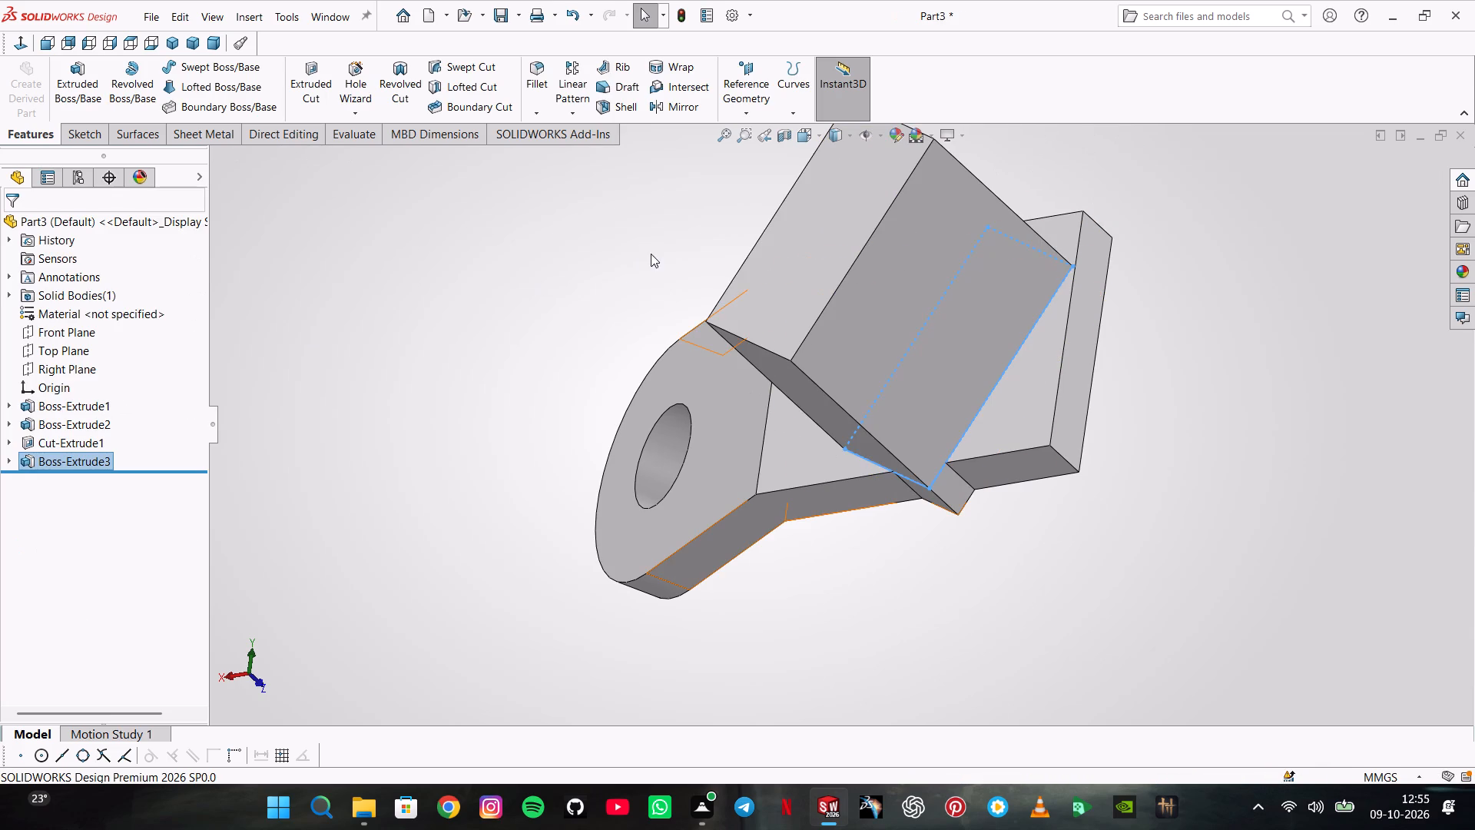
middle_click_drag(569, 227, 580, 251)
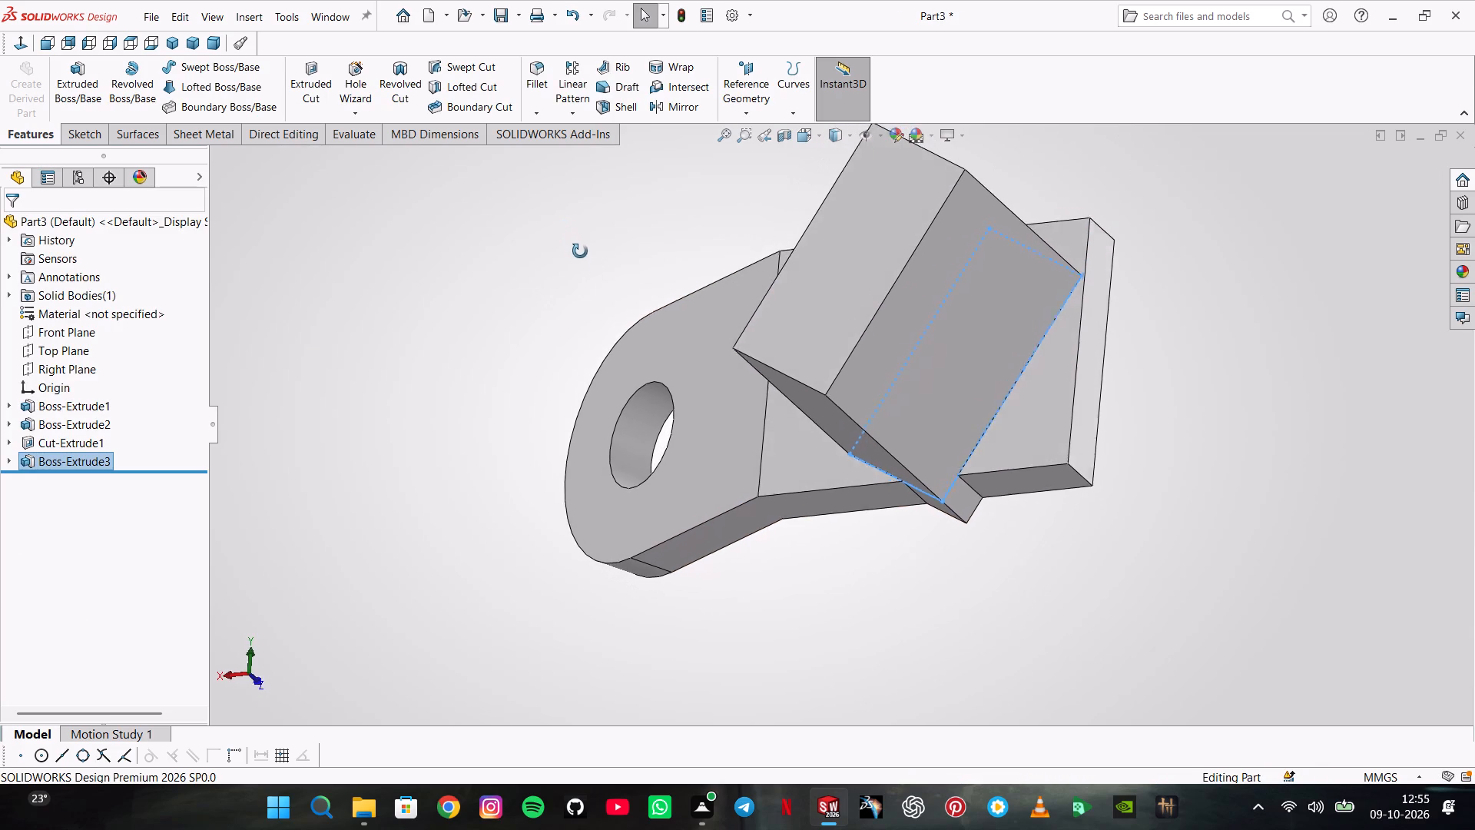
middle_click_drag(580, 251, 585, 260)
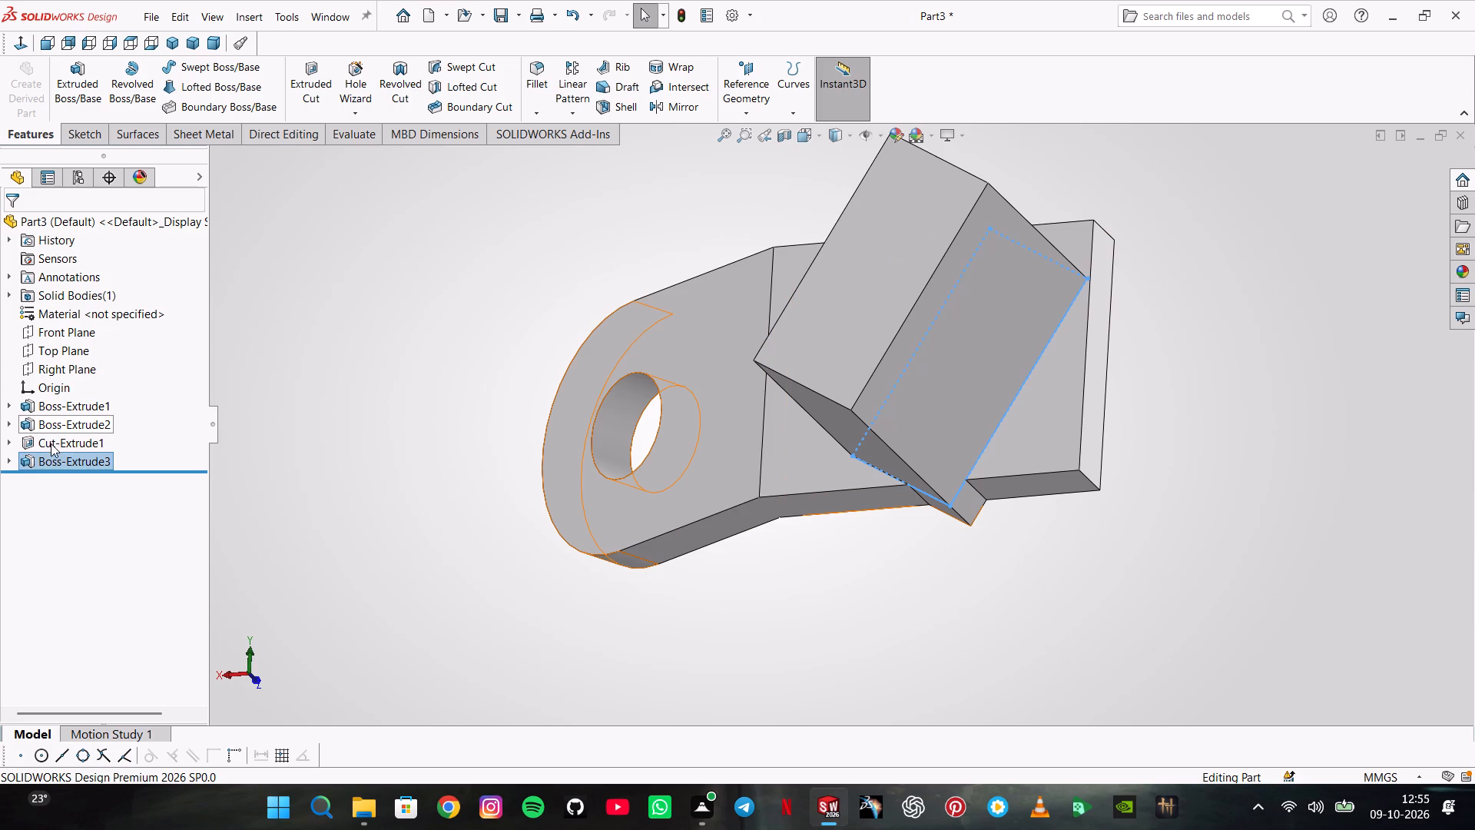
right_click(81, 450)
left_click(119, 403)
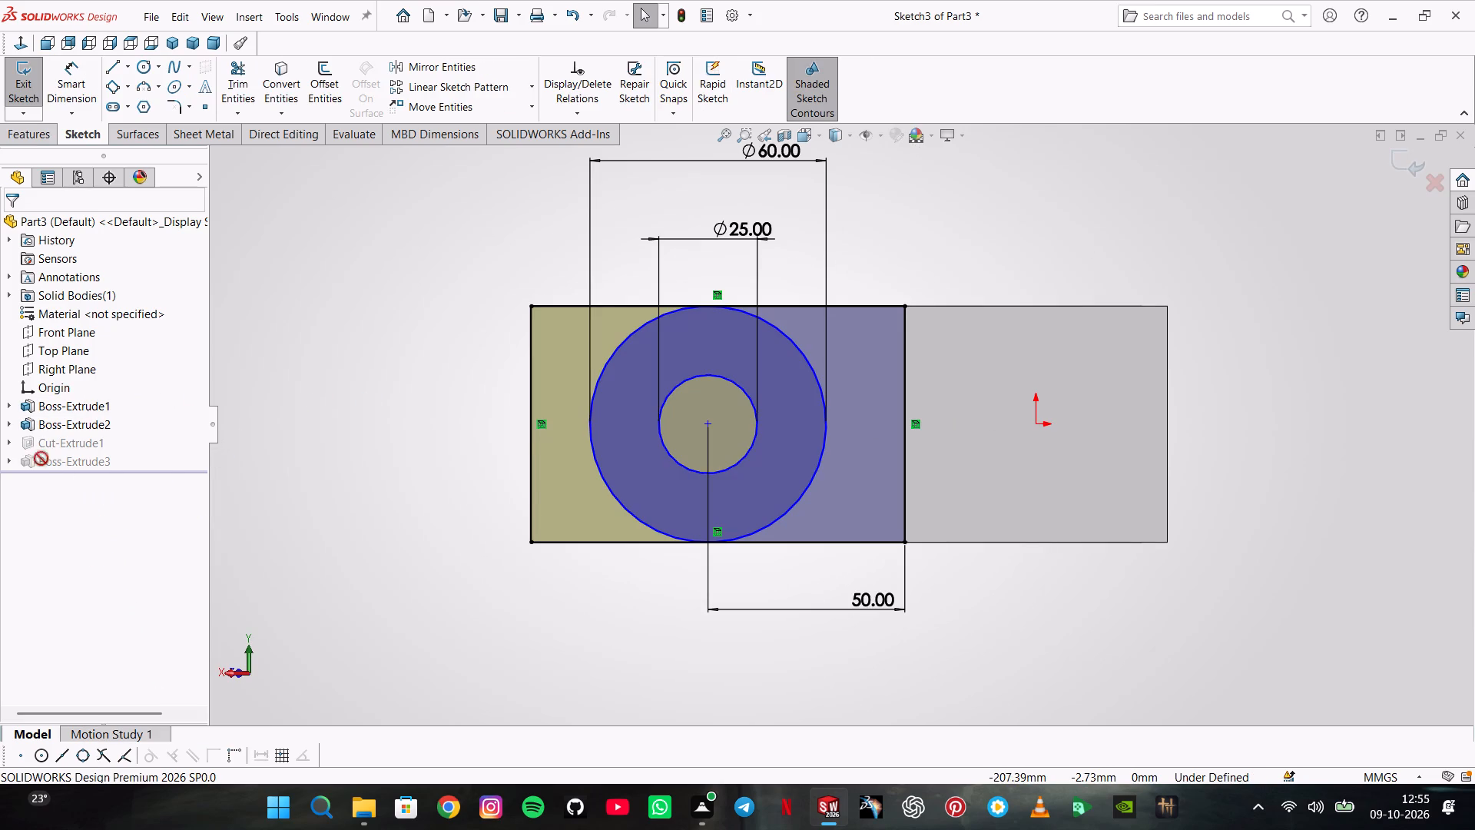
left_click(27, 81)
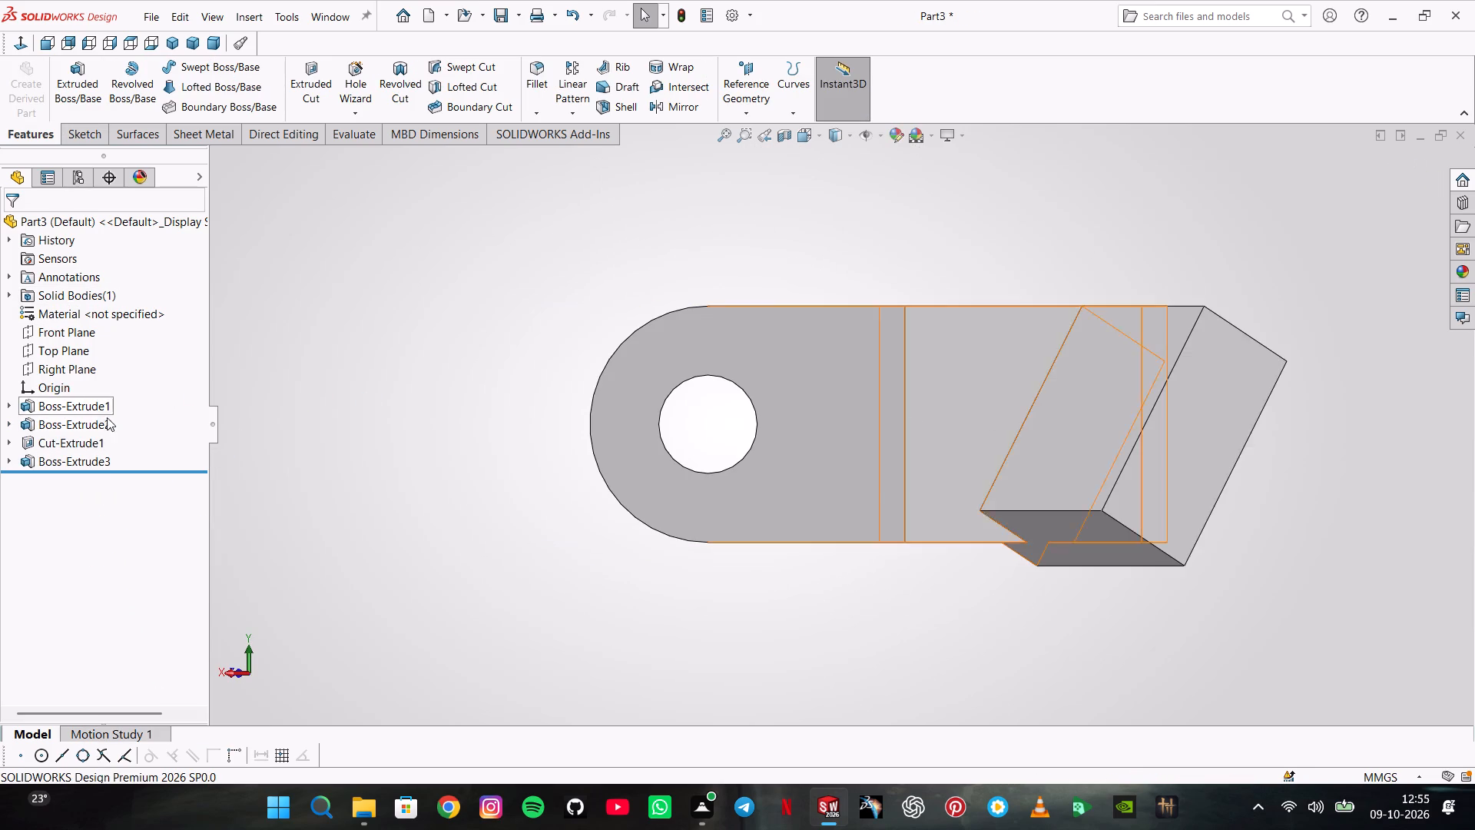
Reopen the sketch of the slanted block's extrusion and set the rectangle's long side to 55 mm.
right_click(89, 458)
left_click(136, 411)
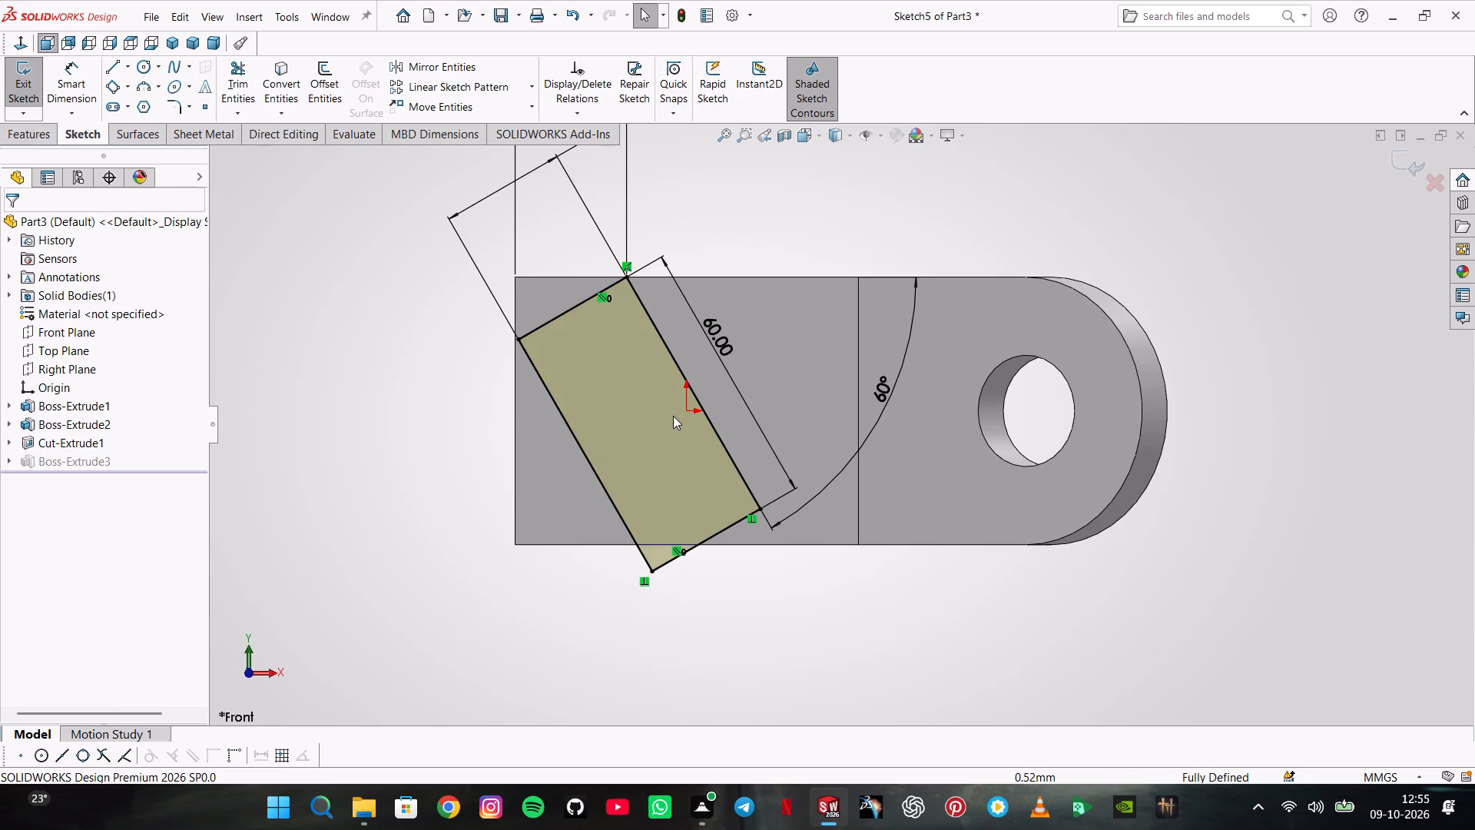
double_click(718, 330)
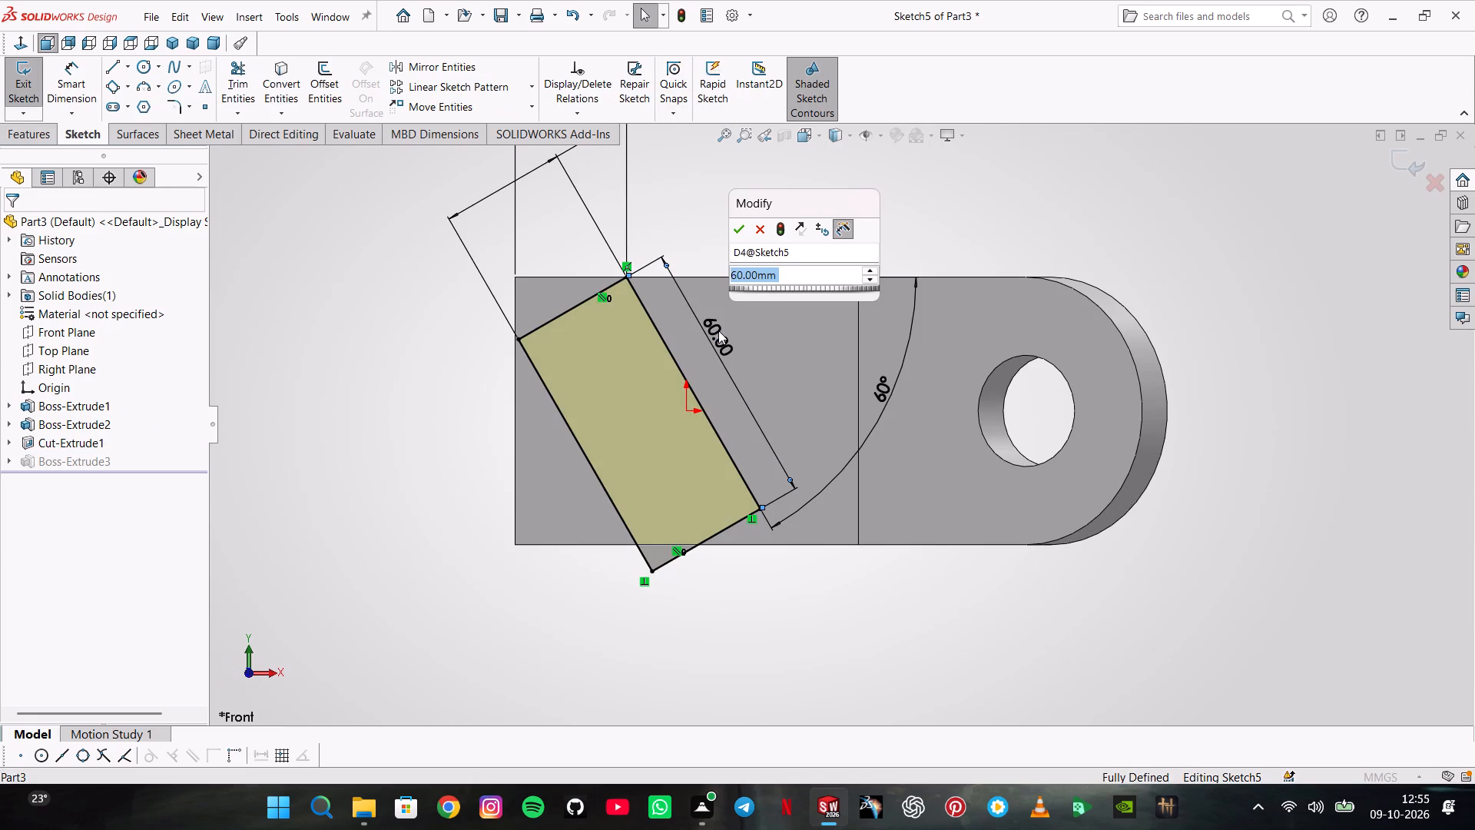
type("55")
key("Return")
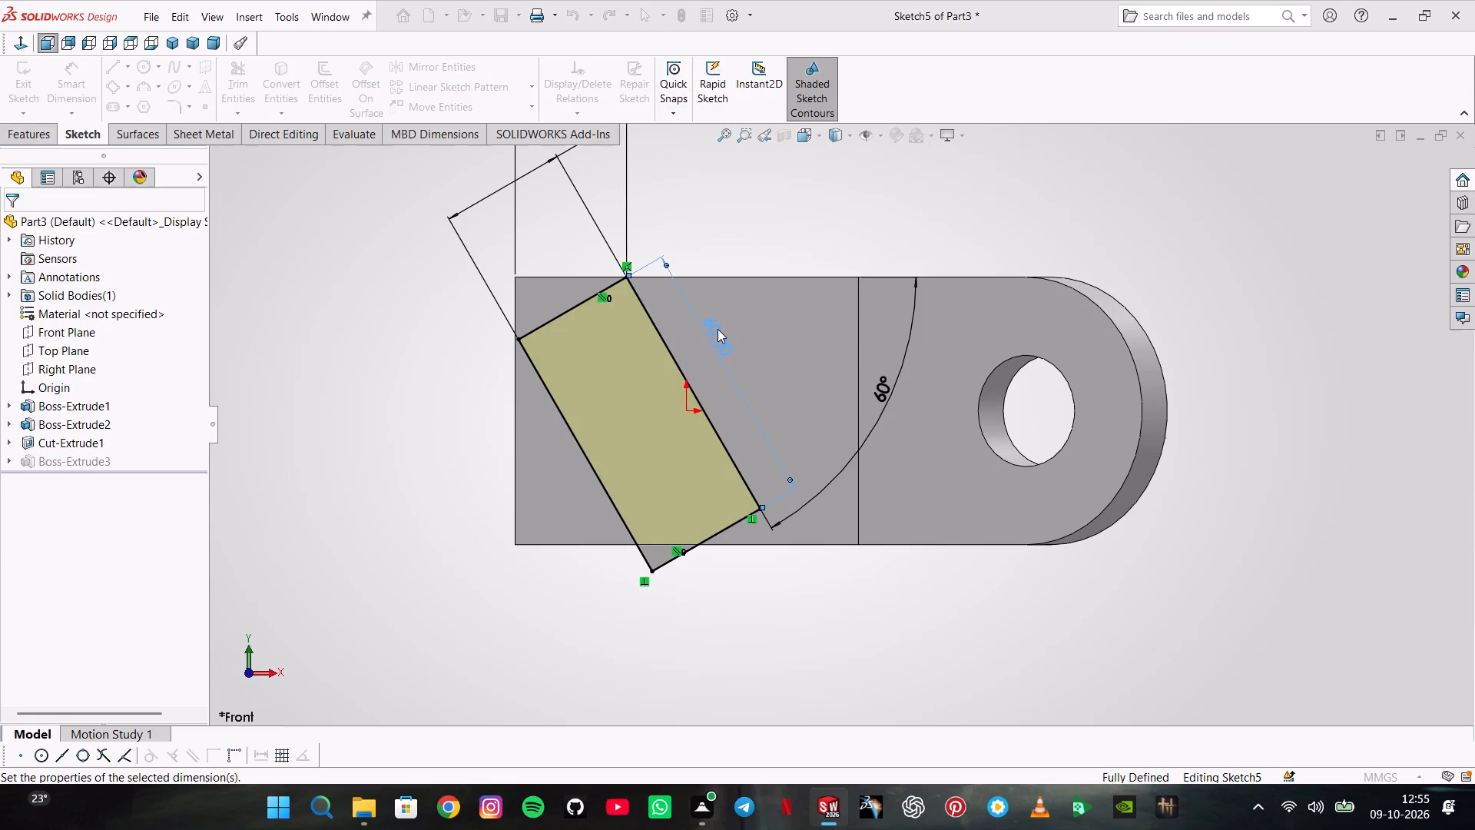
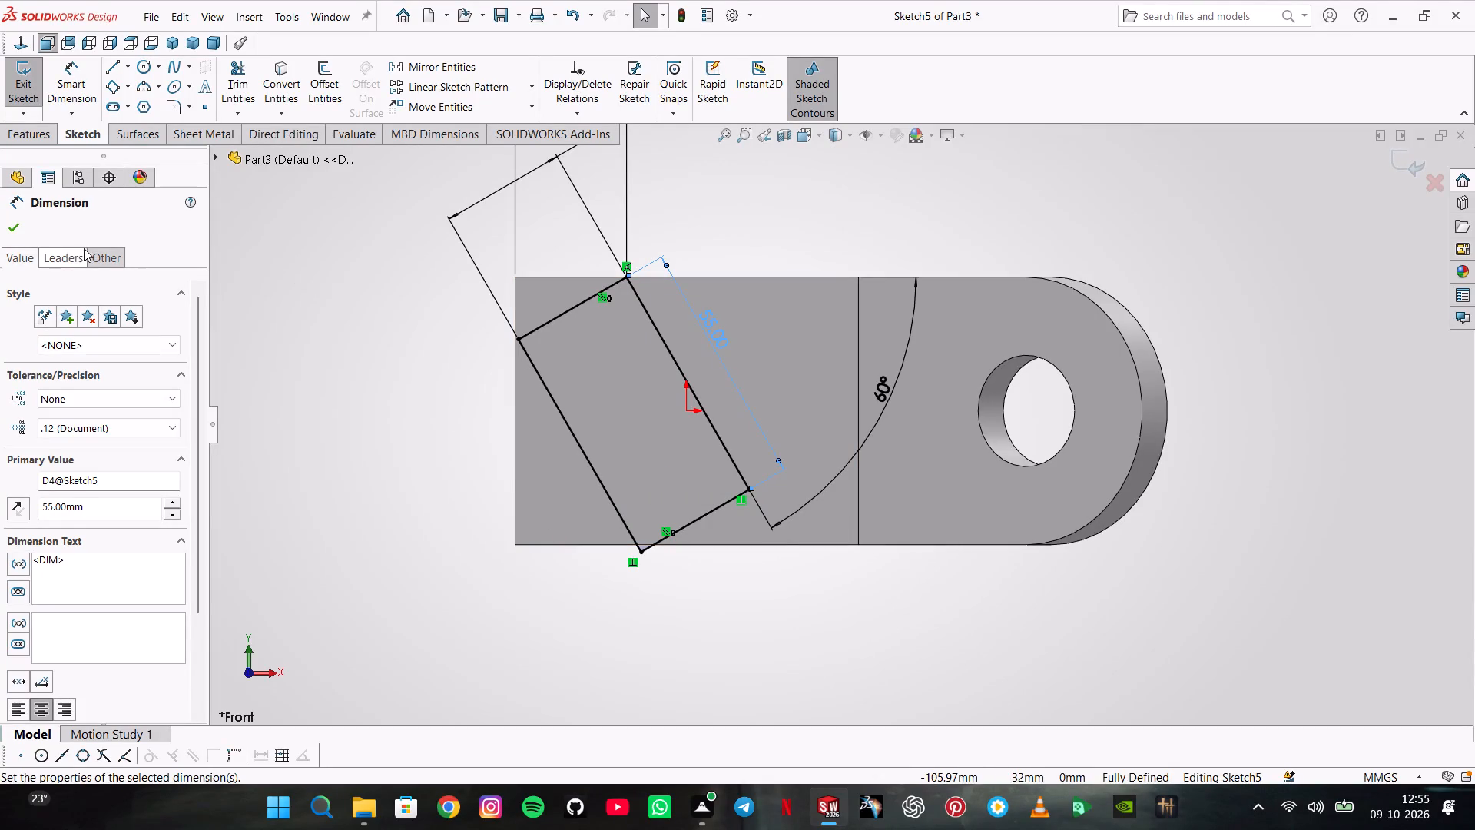
Finish editing the slanted block's sketch so the extrusion rebuilds.
scroll(575, 180, "up", 2)
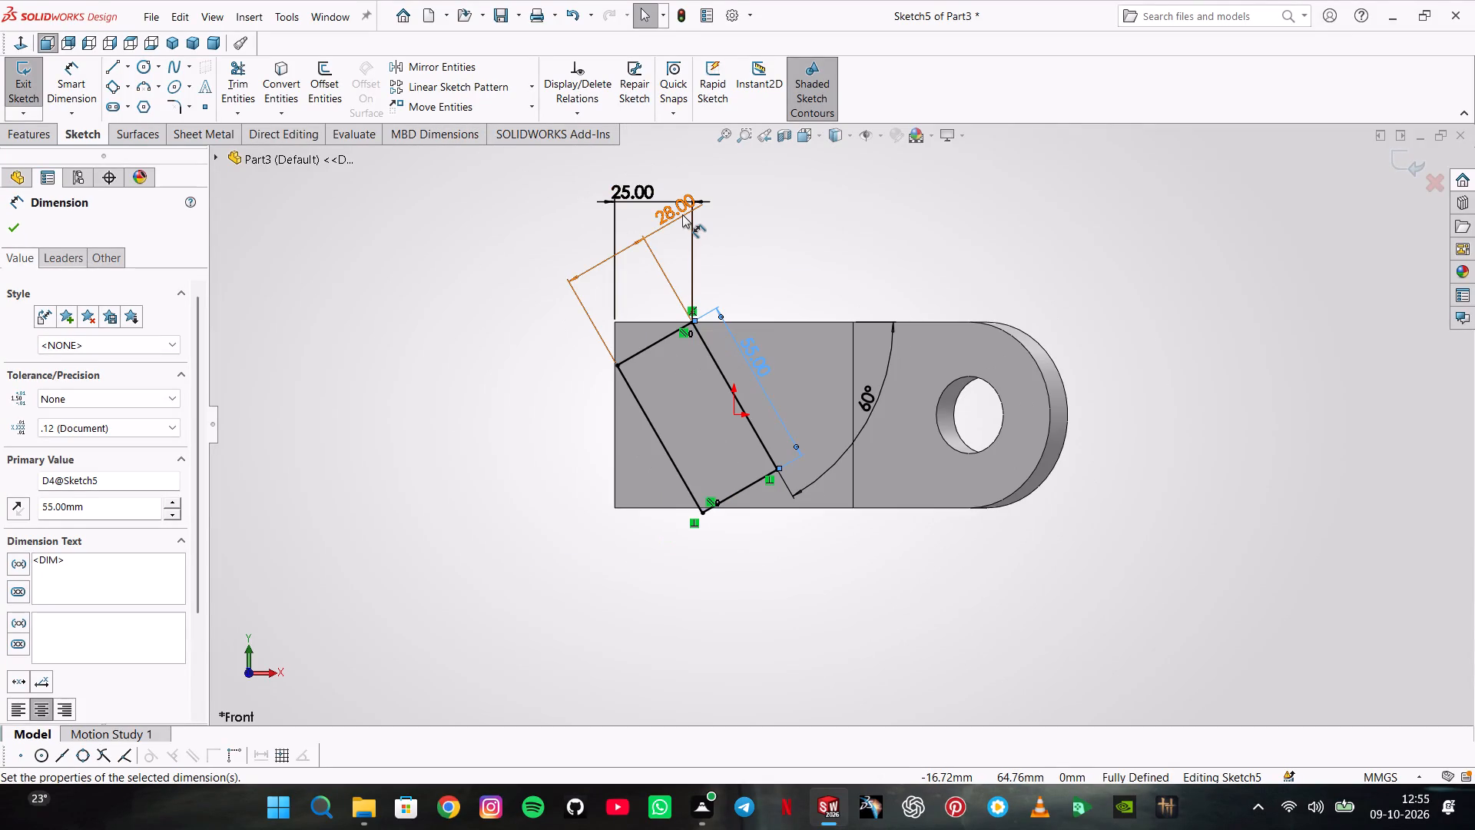
left_click(8, 224)
left_click(28, 94)
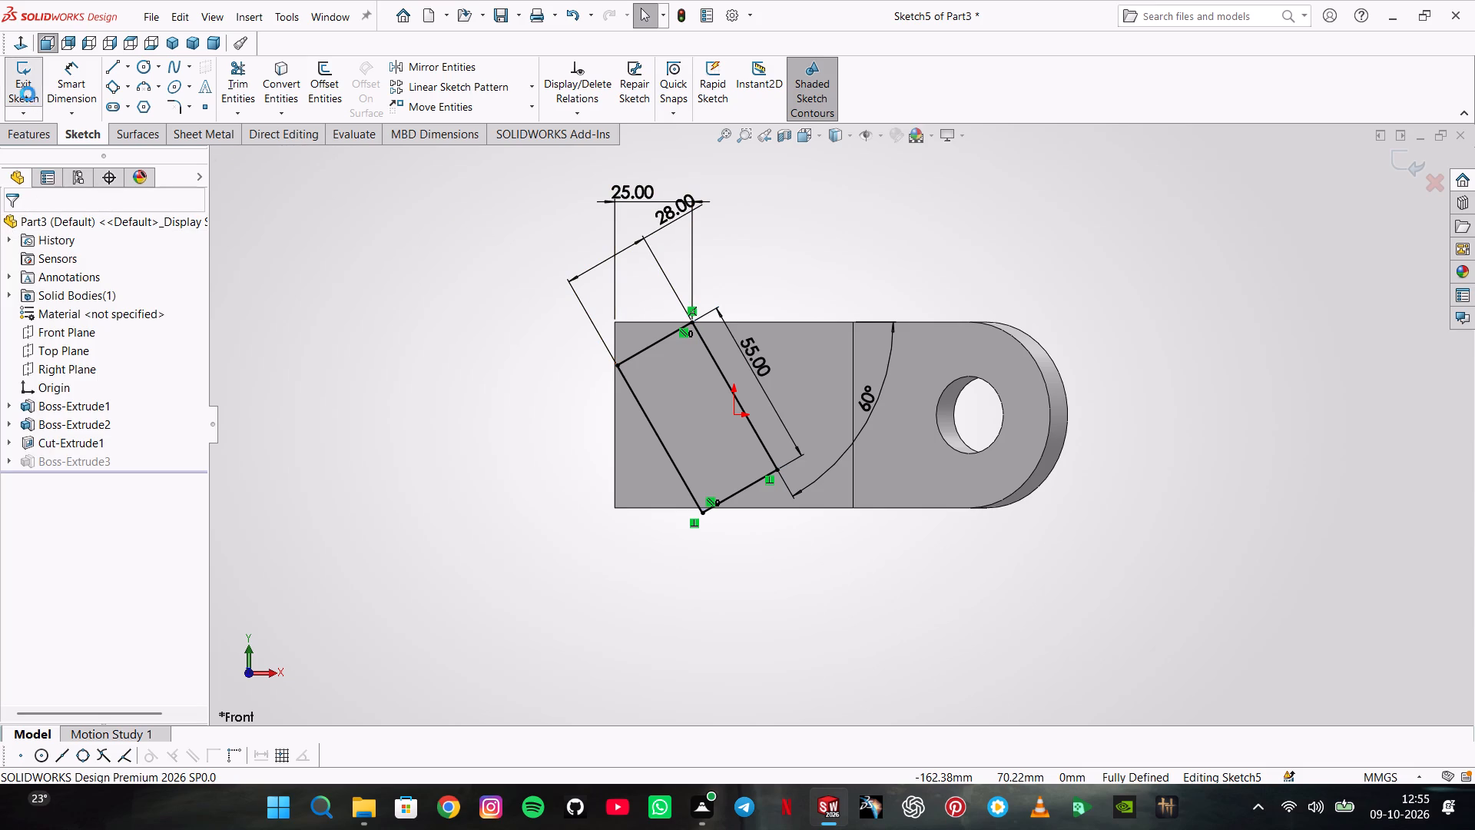
Start a new sketch on the block's narrow side face above the plate's edge.
middle_click_drag(724, 247, 542, 383)
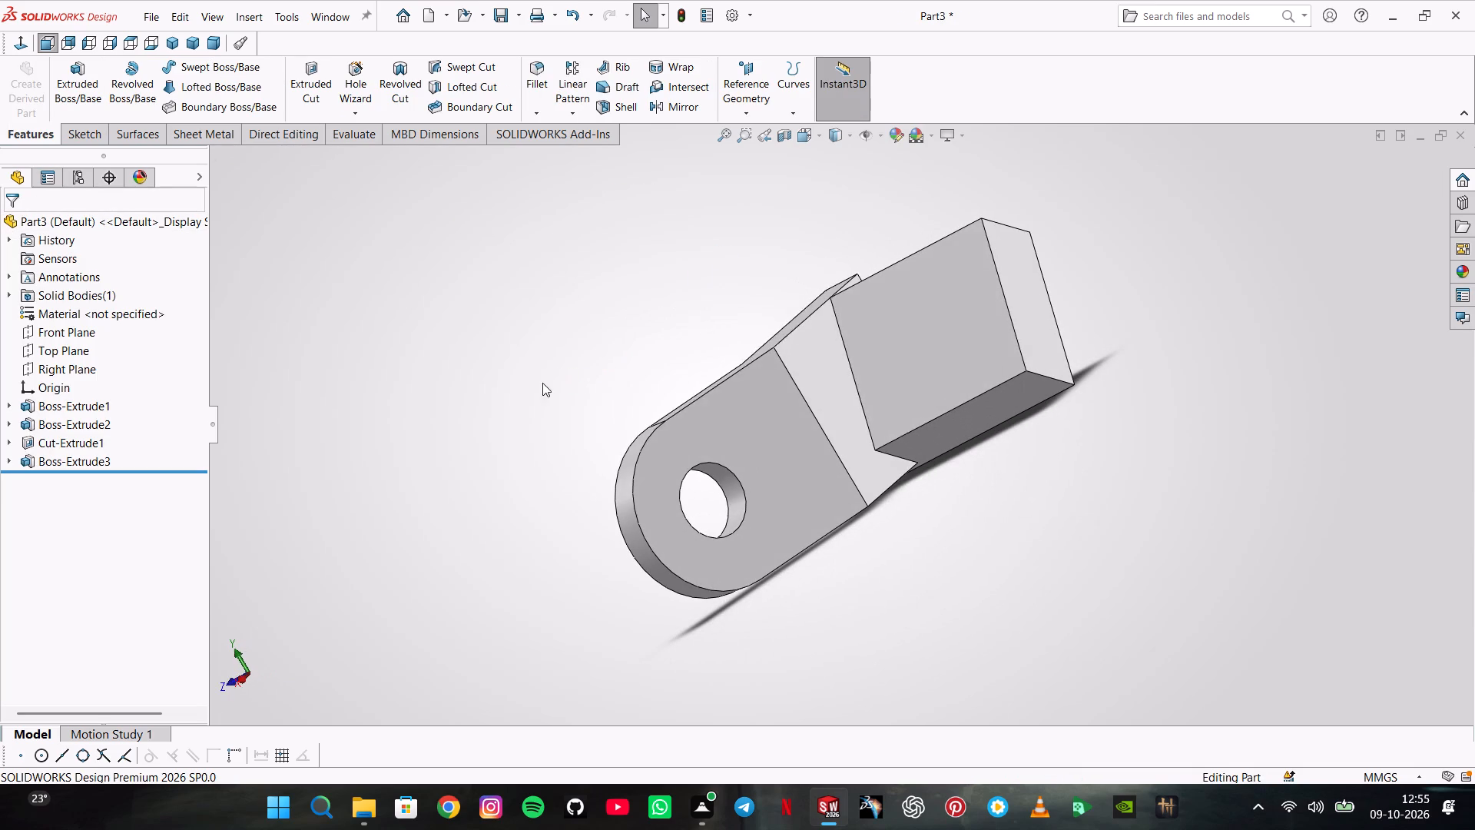
middle_click_drag(542, 383, 543, 383)
left_click(936, 339)
left_click(708, 235)
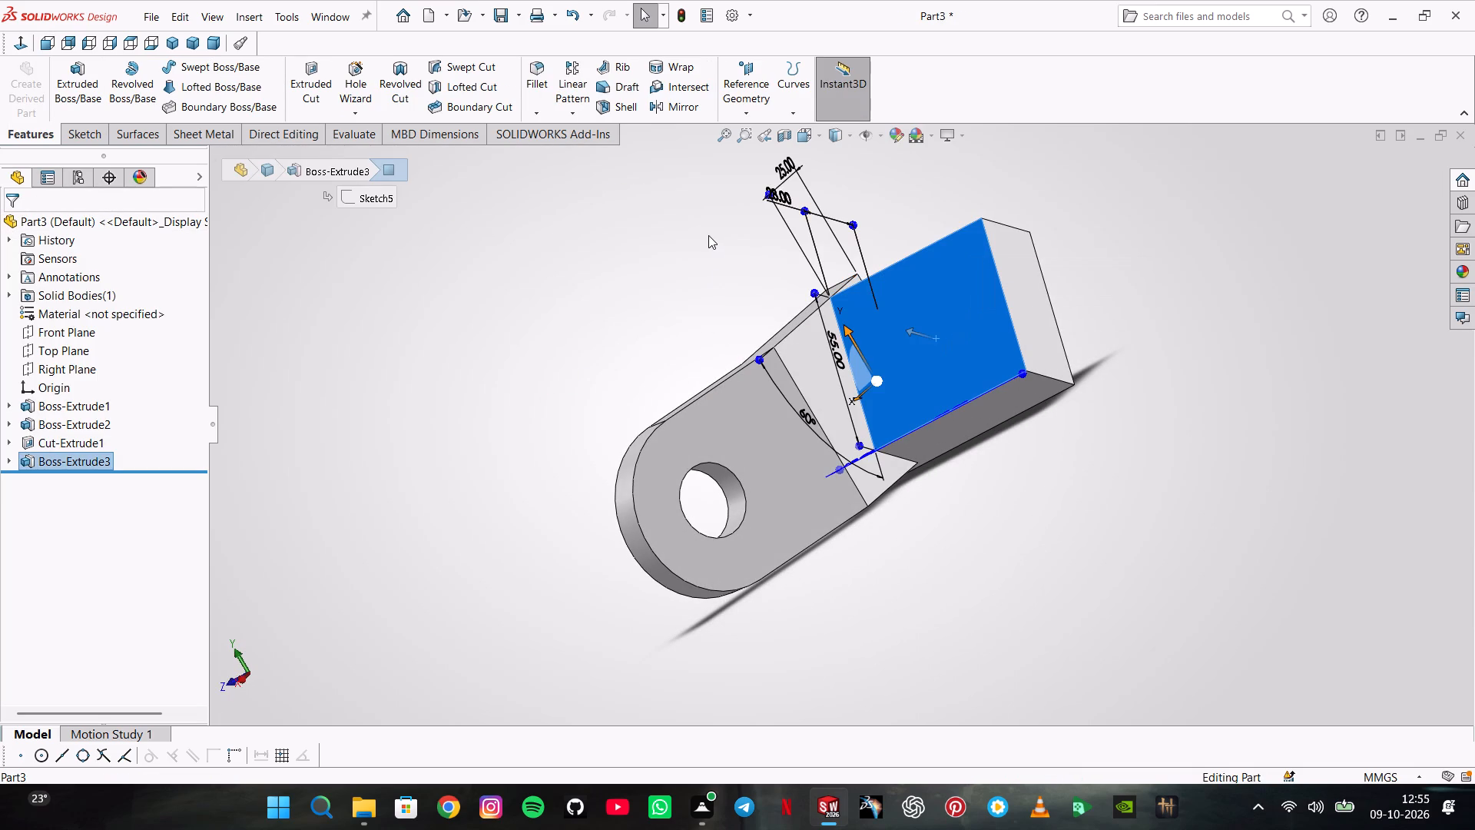
scroll(708, 235, "up", 1)
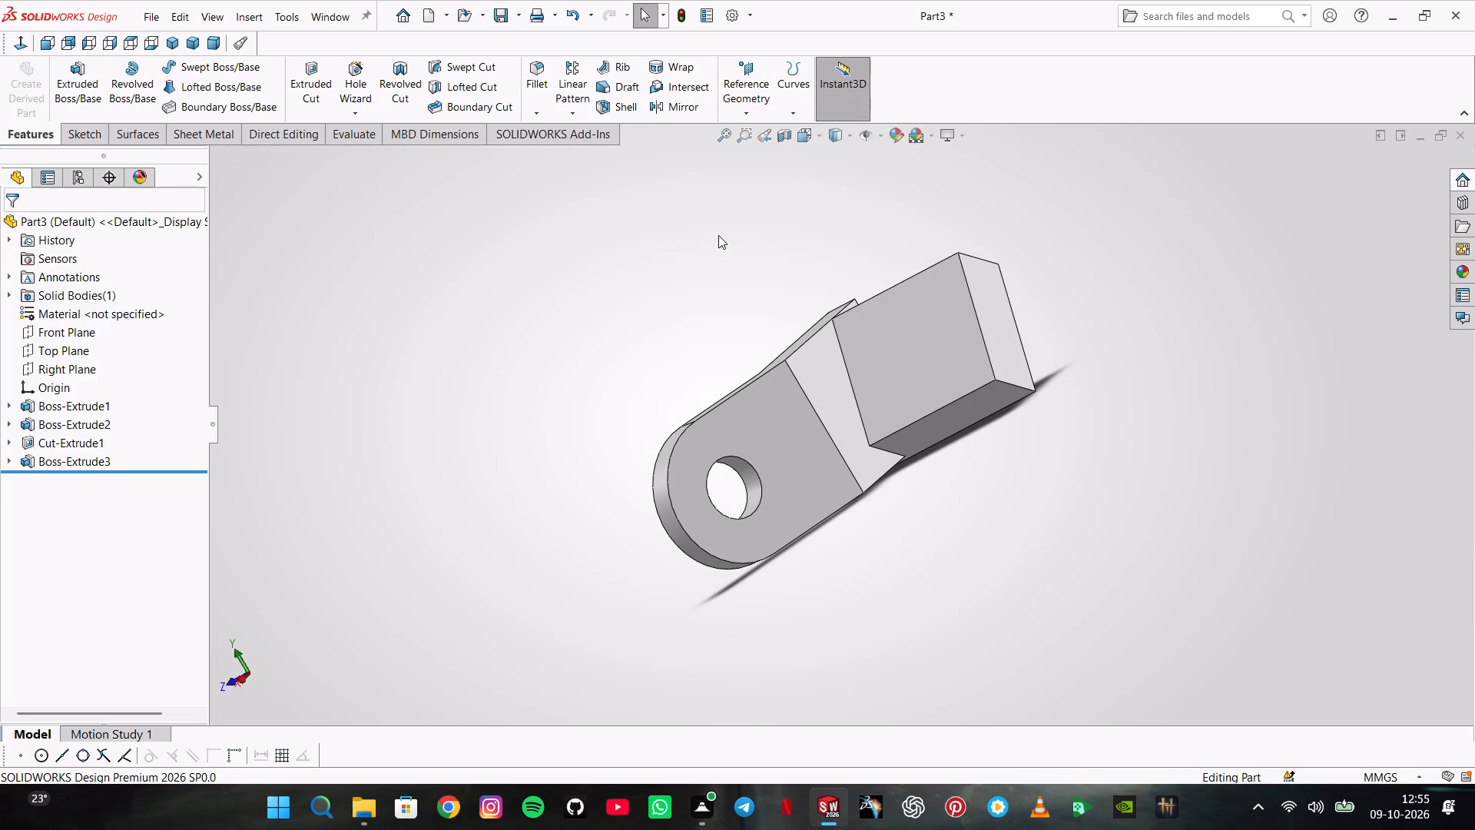
middle_click_drag(732, 278, 833, 582)
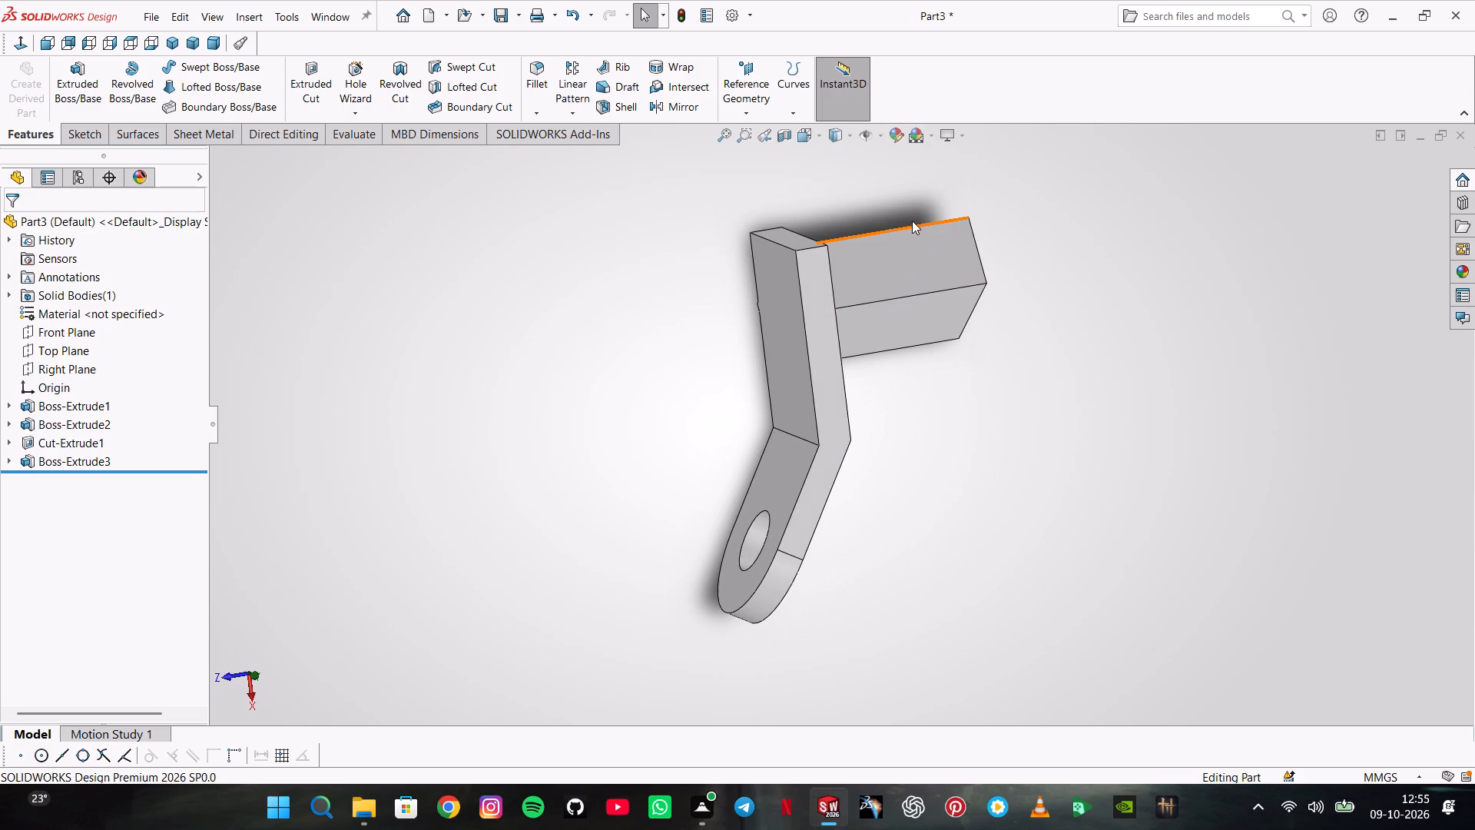
left_click(906, 256)
left_click(973, 209)
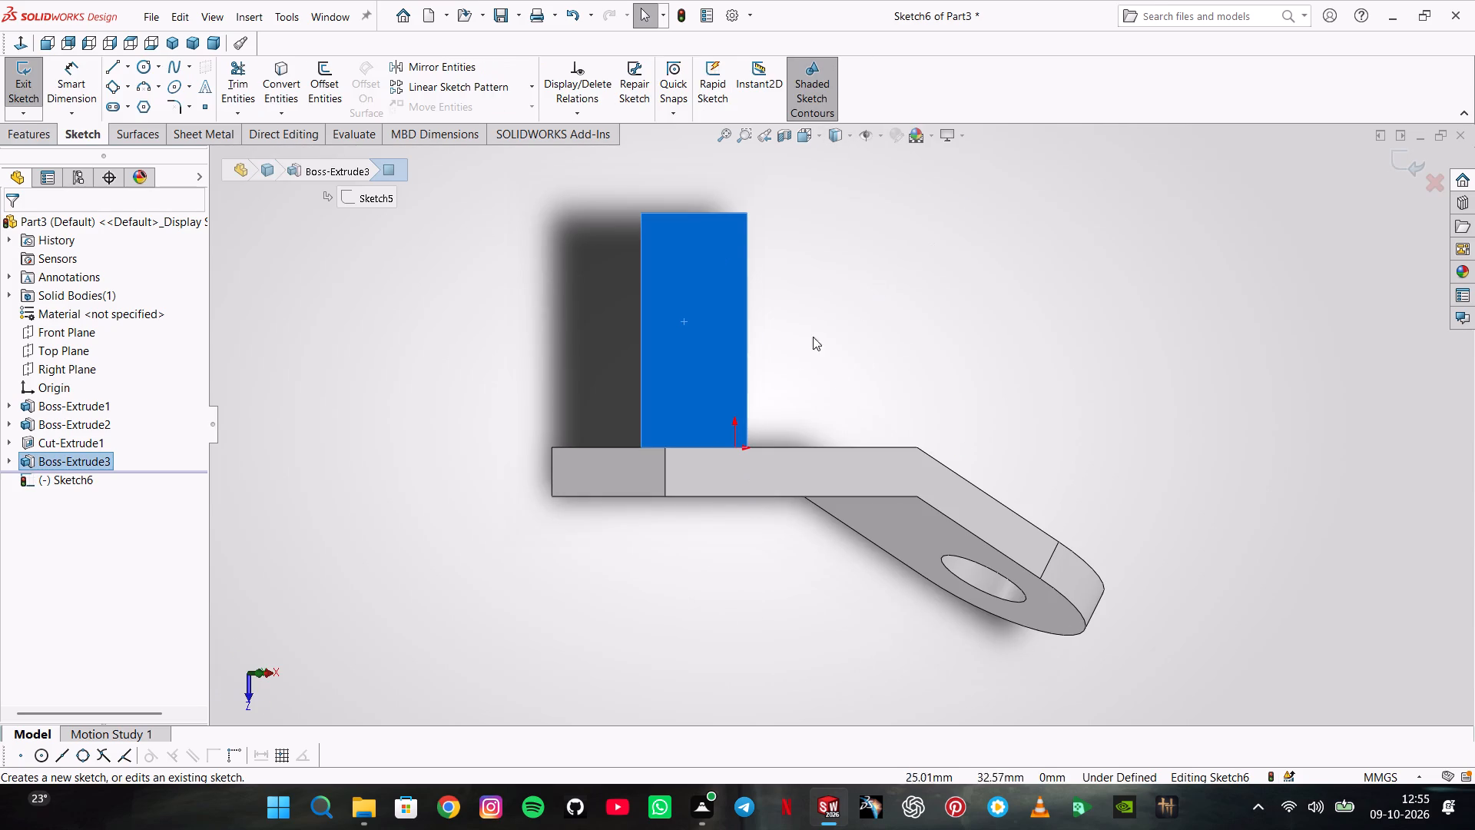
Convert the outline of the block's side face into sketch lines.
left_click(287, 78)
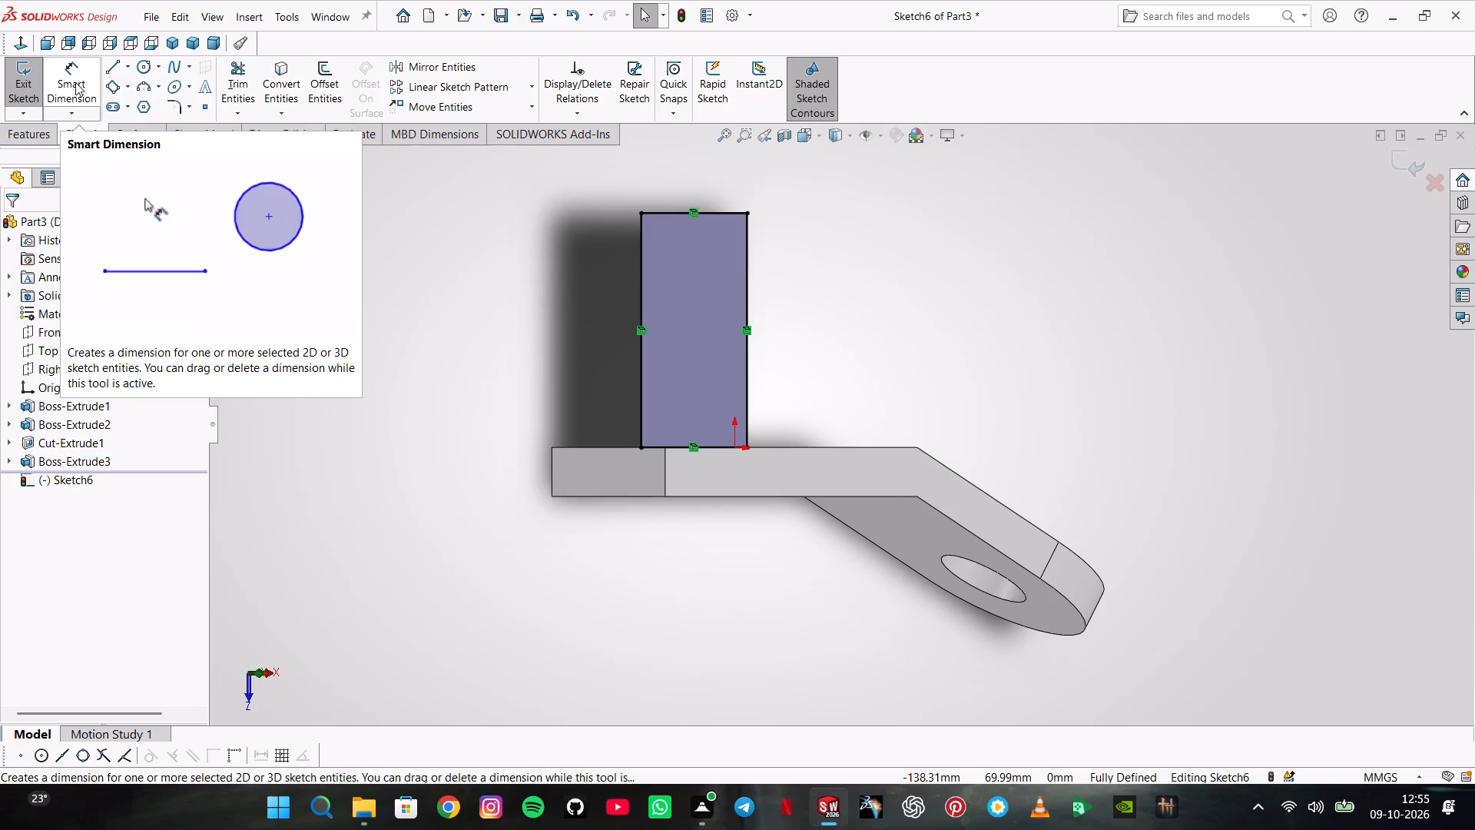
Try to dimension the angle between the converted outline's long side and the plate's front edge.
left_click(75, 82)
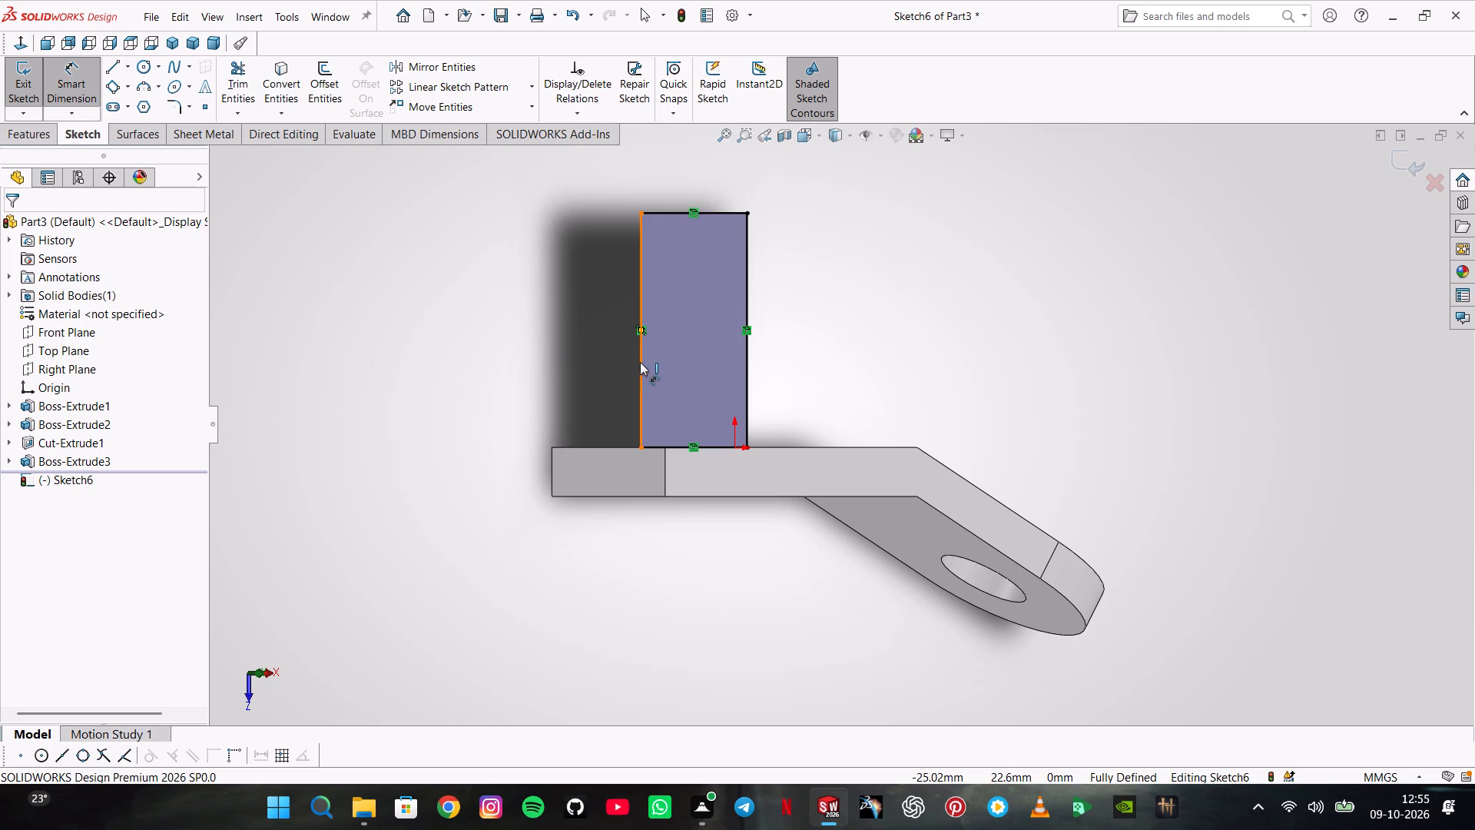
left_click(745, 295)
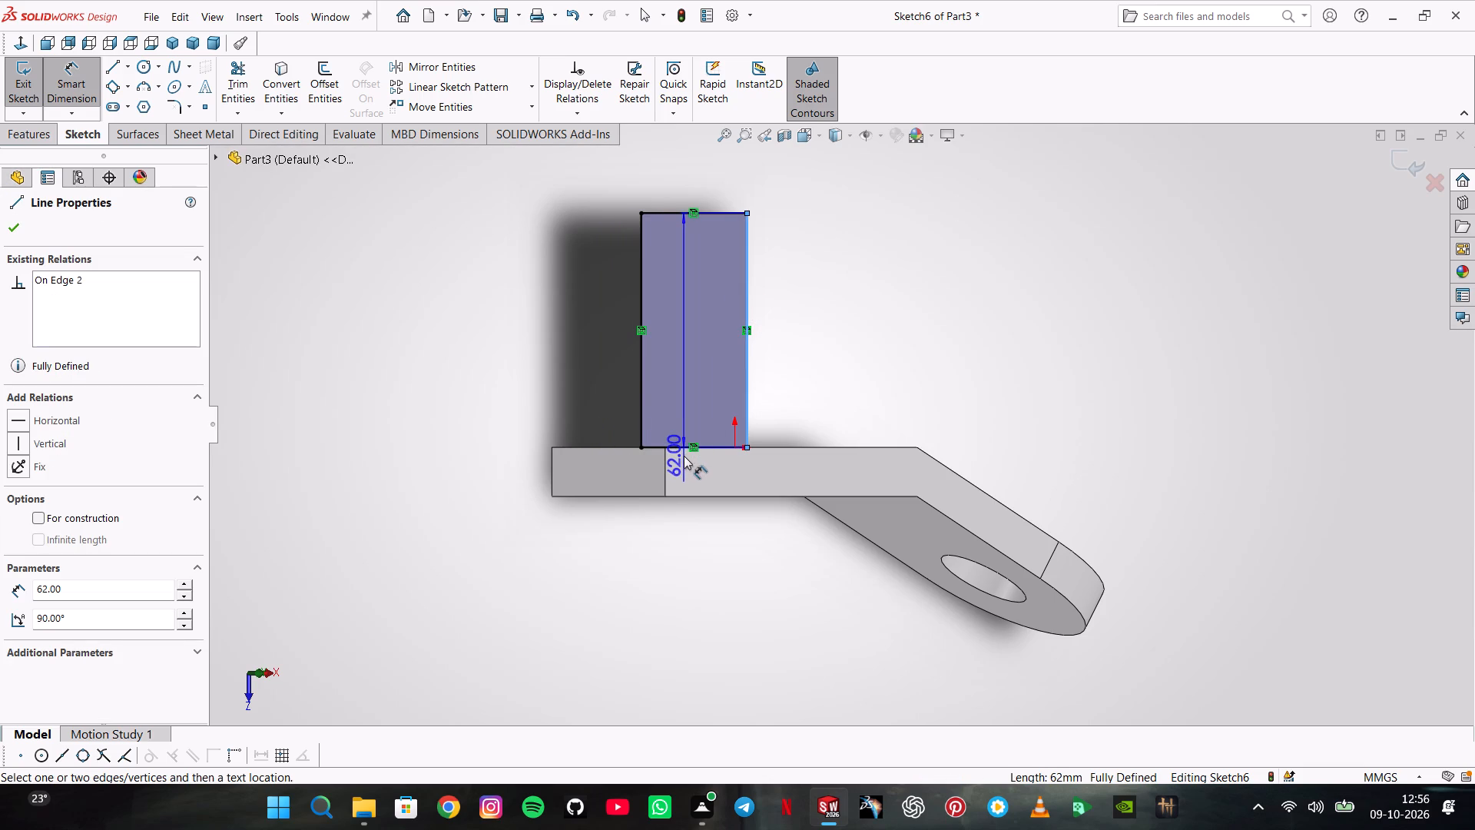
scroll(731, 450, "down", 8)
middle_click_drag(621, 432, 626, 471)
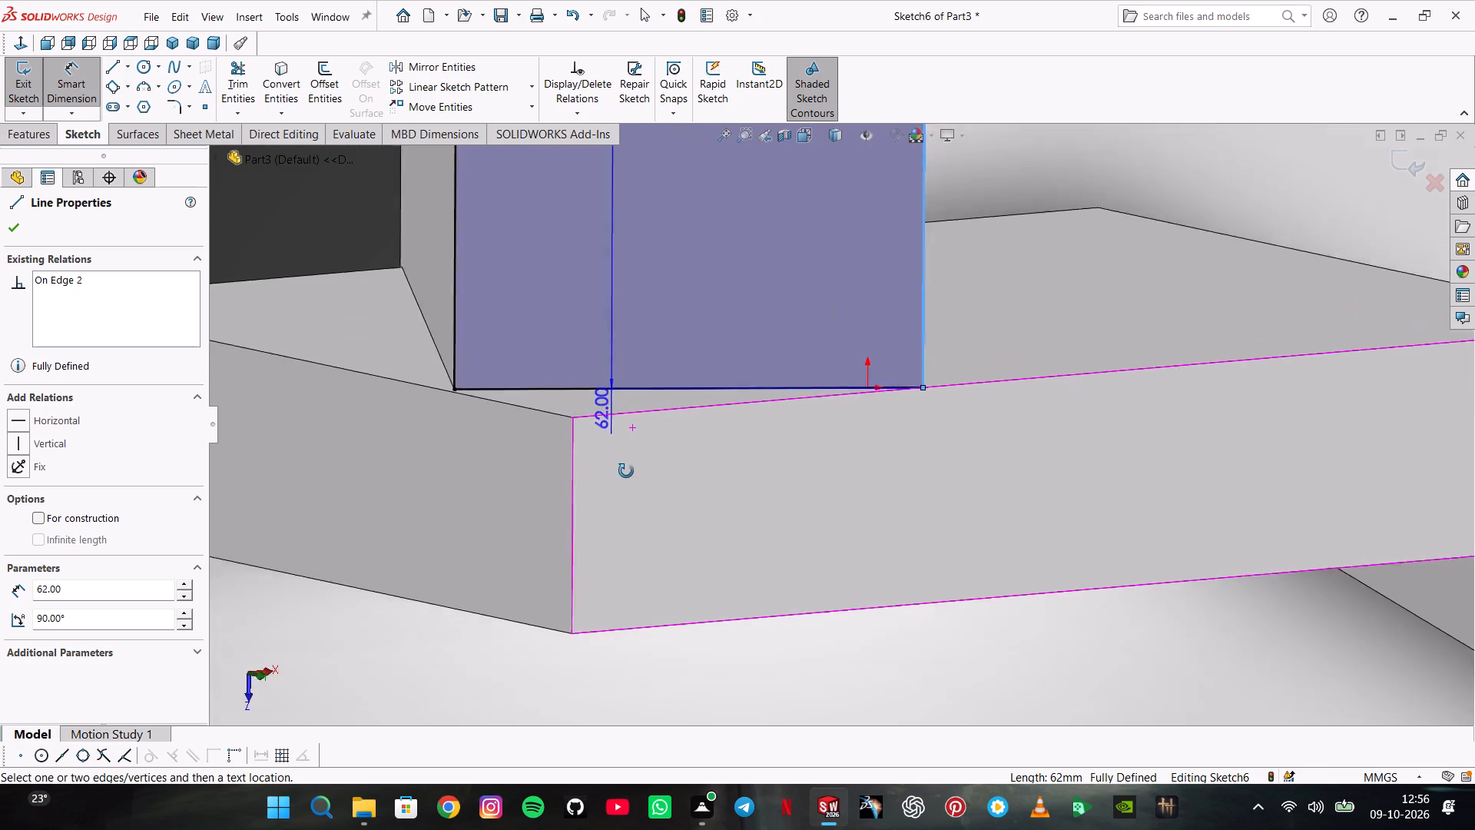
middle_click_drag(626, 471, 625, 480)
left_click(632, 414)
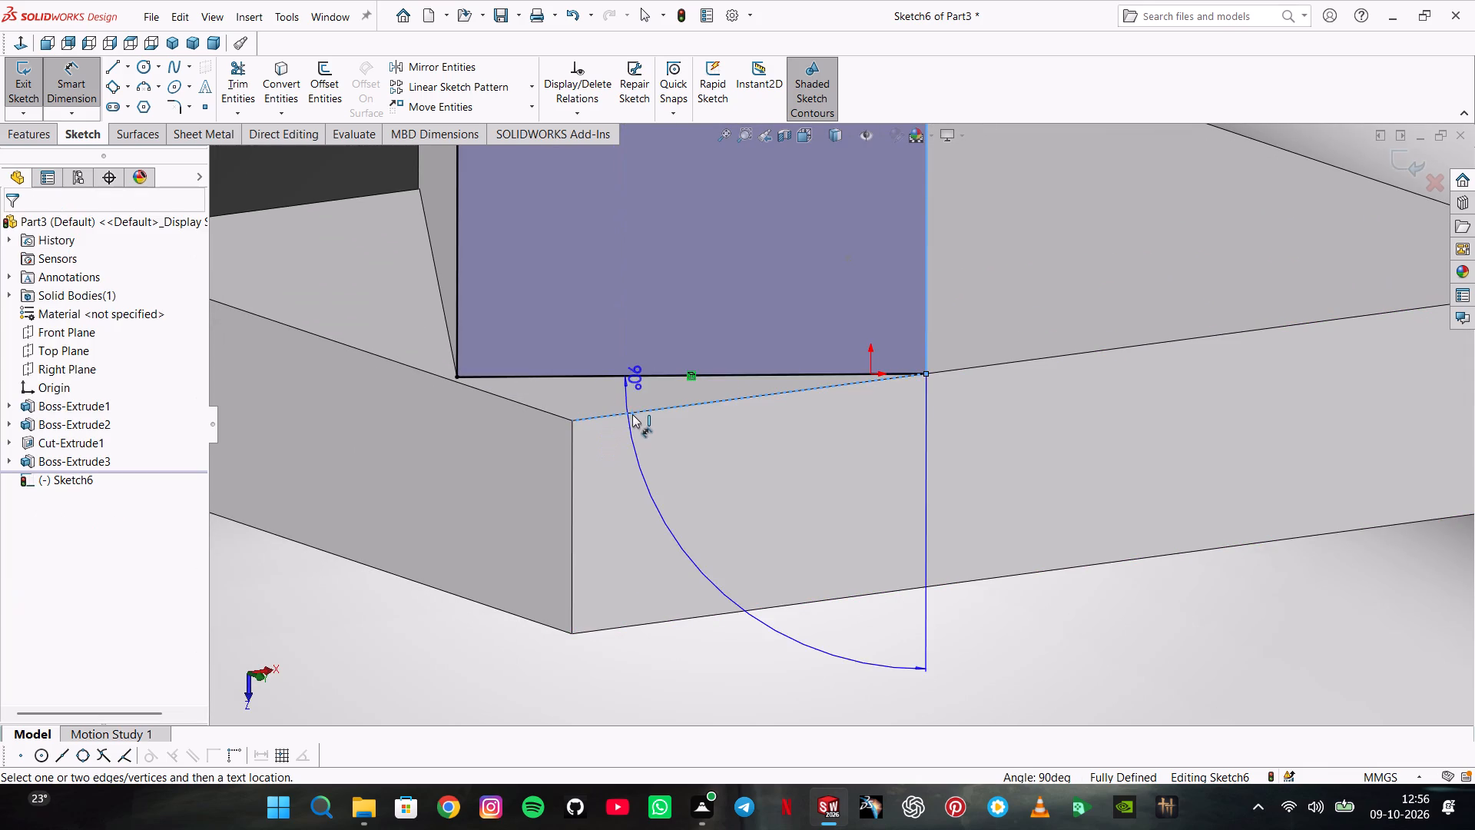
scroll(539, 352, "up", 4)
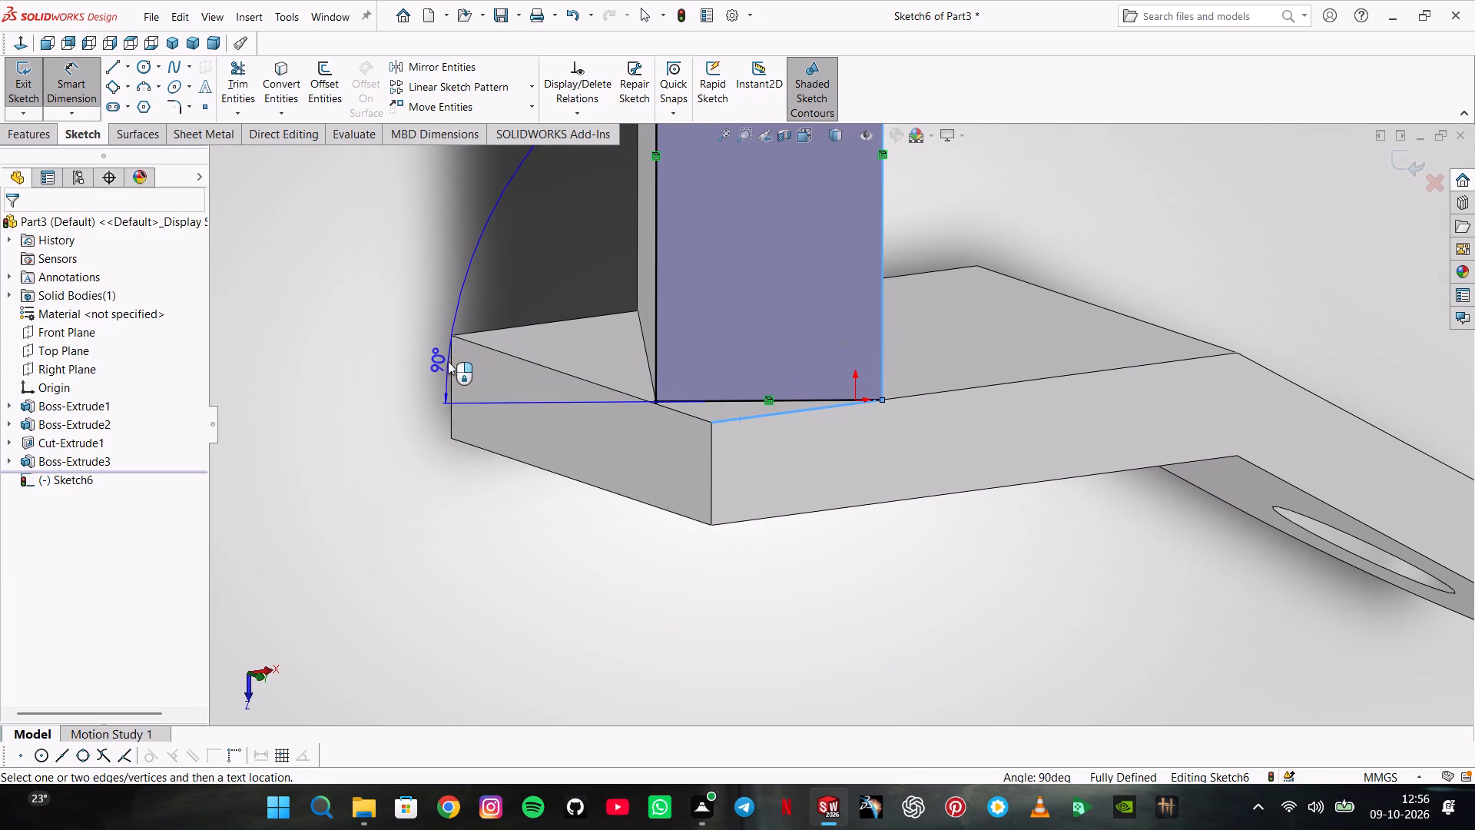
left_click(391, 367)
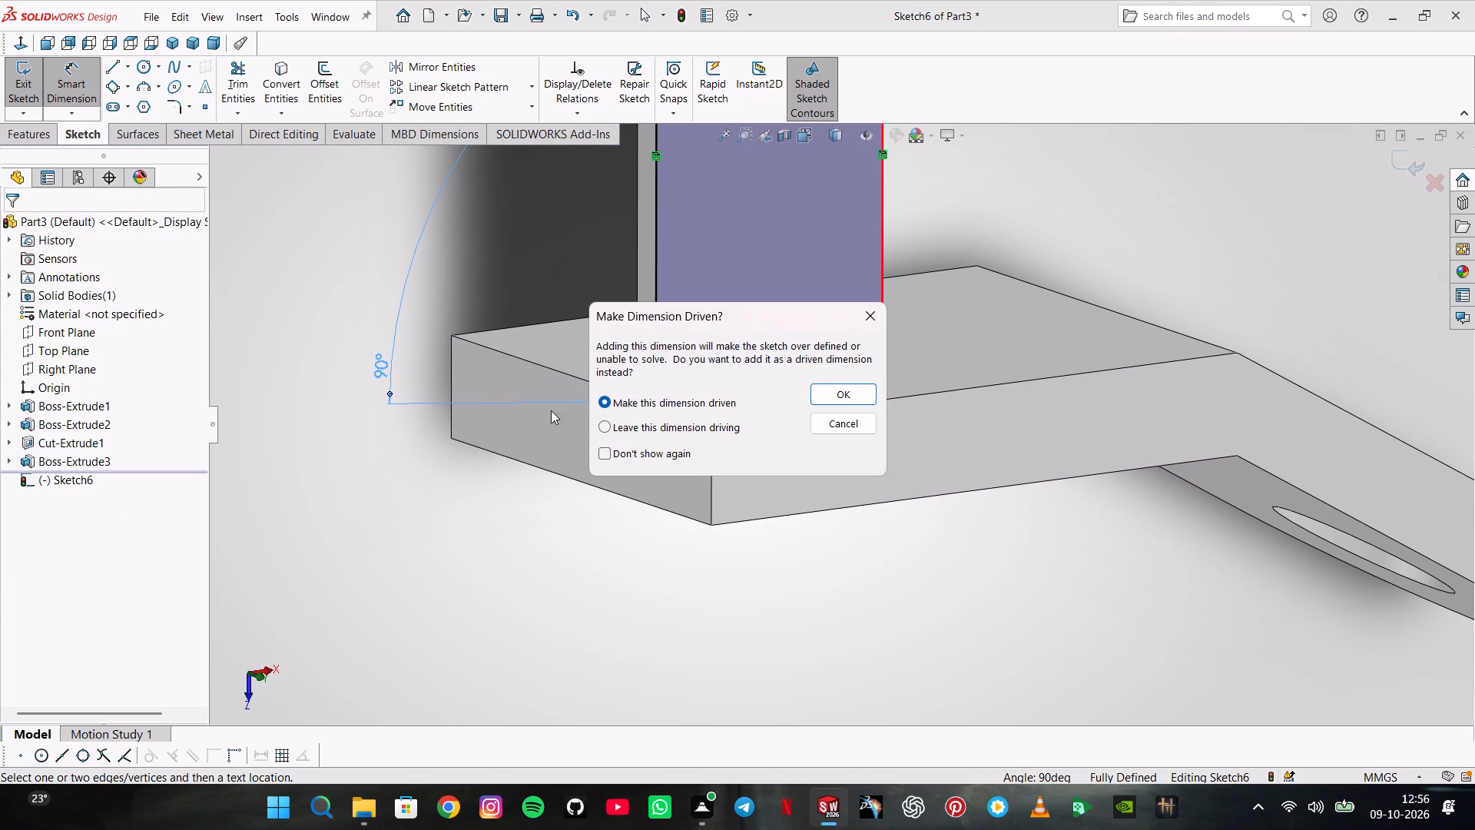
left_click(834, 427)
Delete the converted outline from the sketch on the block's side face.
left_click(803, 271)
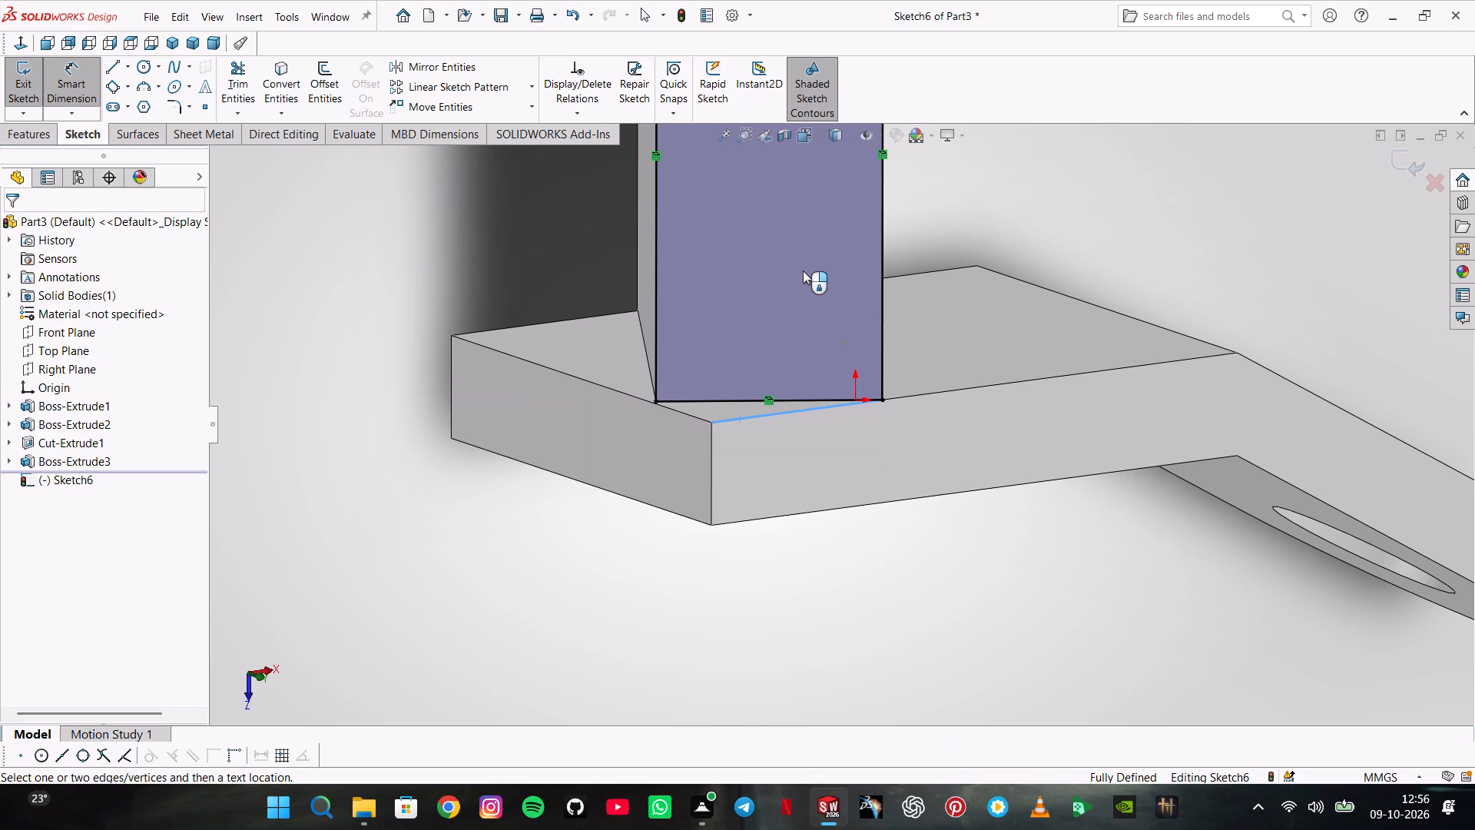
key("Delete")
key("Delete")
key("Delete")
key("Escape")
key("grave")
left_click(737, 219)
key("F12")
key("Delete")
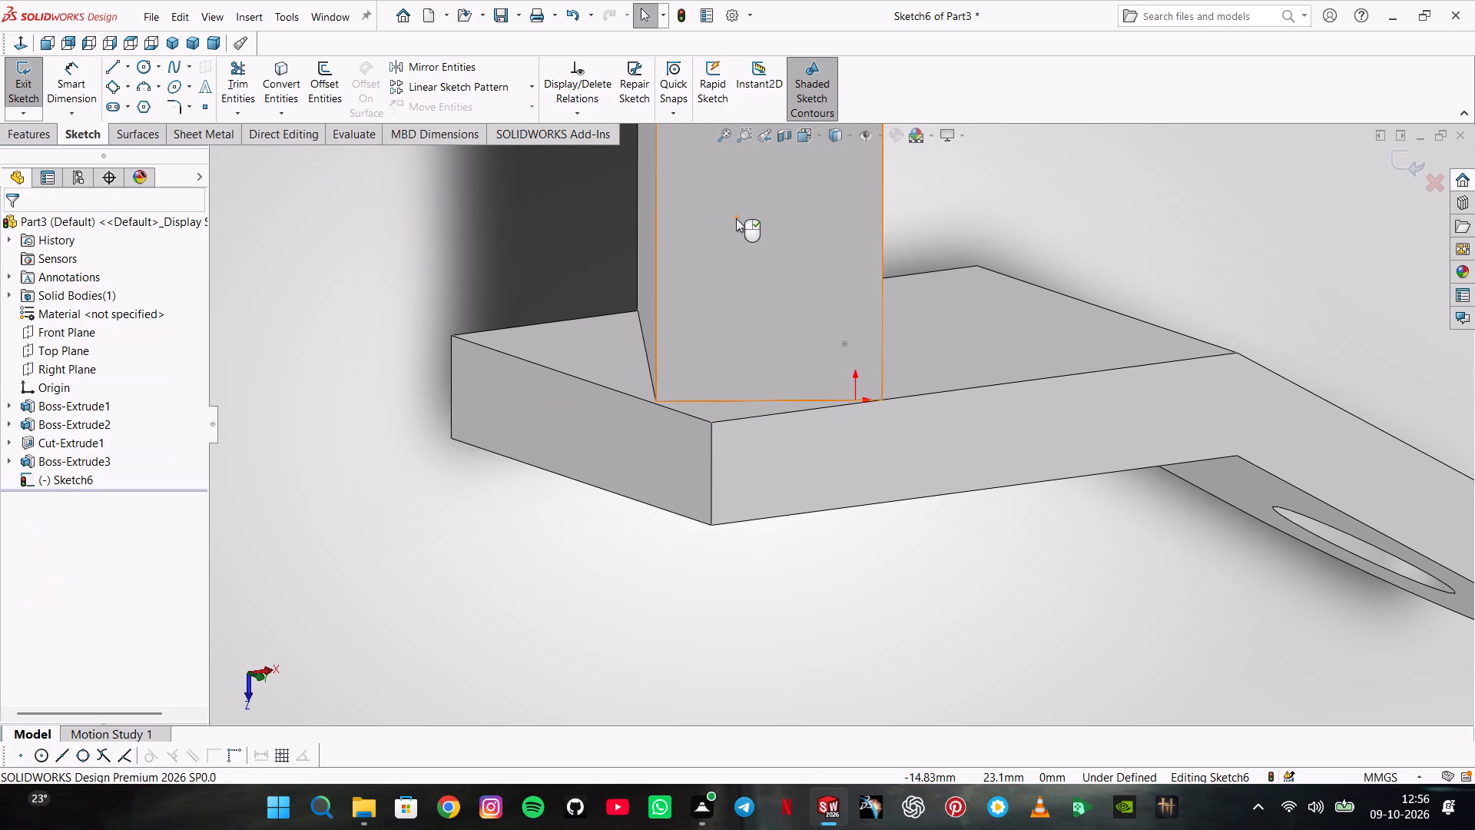
Sketch a center rectangle about 28 by 60 mm on the block's side face, with one corner where the block meets the plate's edge.
left_click(125, 88)
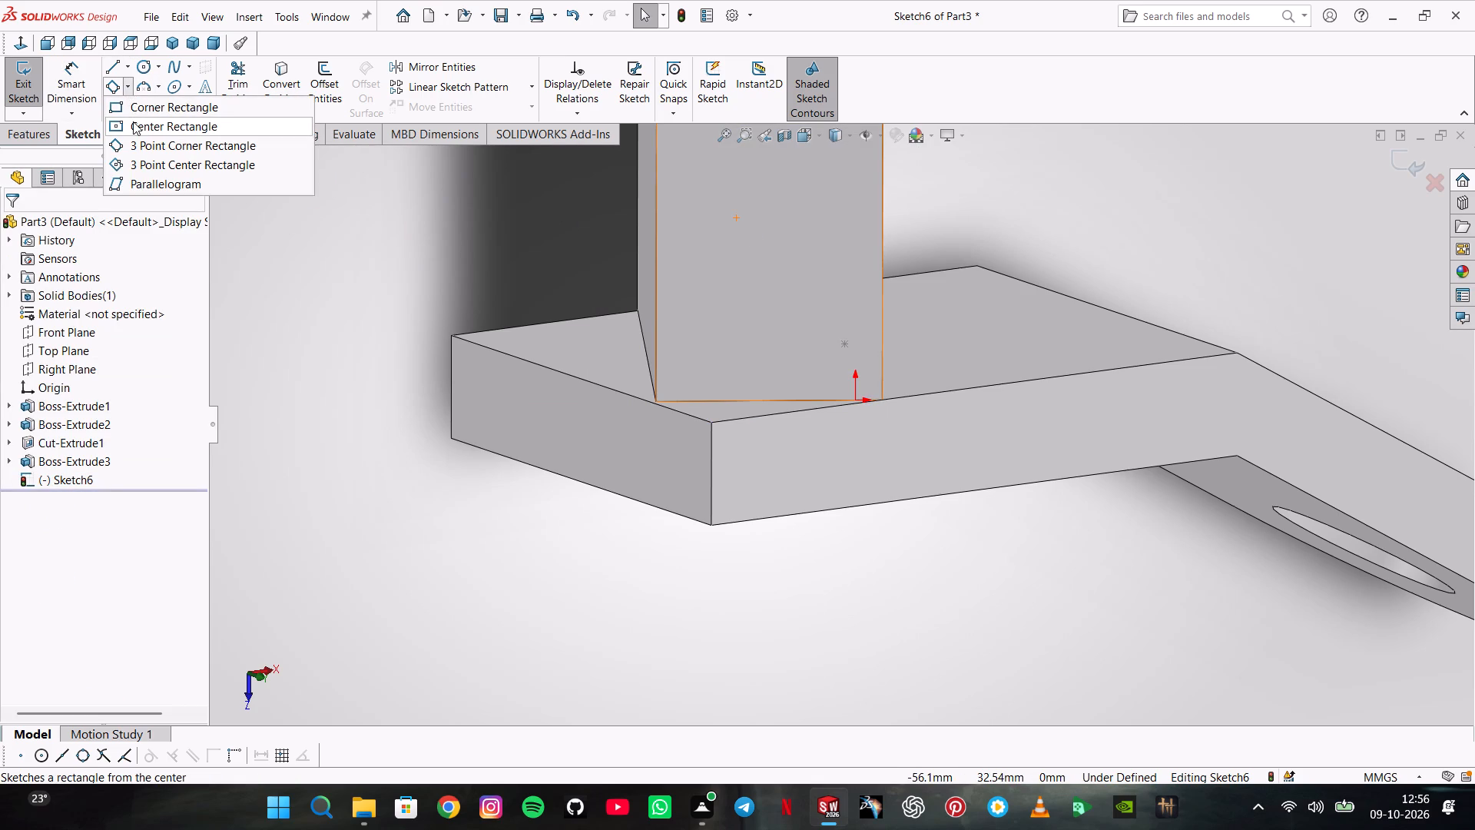
left_click(133, 121)
scroll(651, 244, "up", 1)
scroll(736, 264, "up", 2)
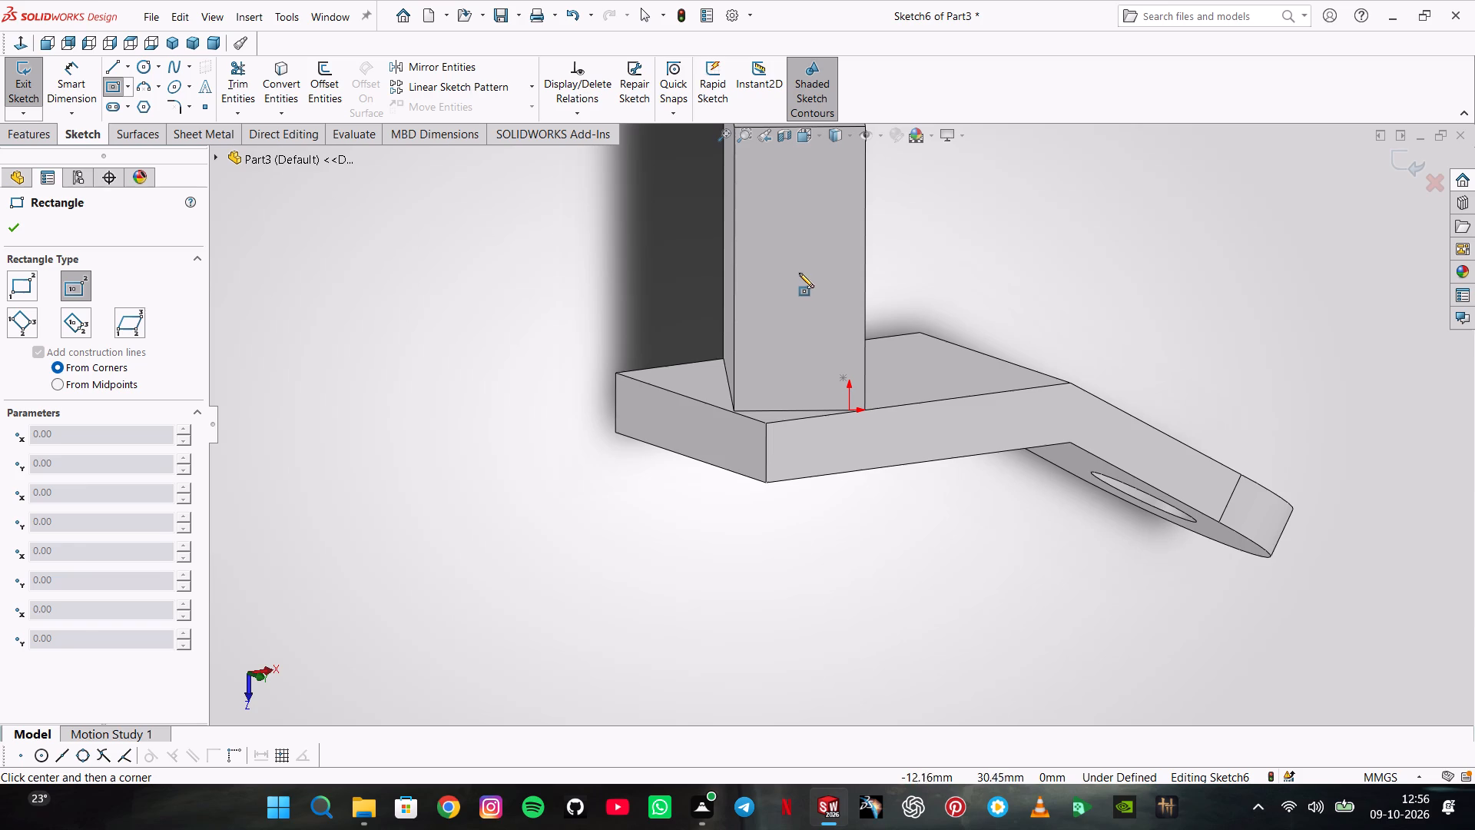
left_click(800, 274)
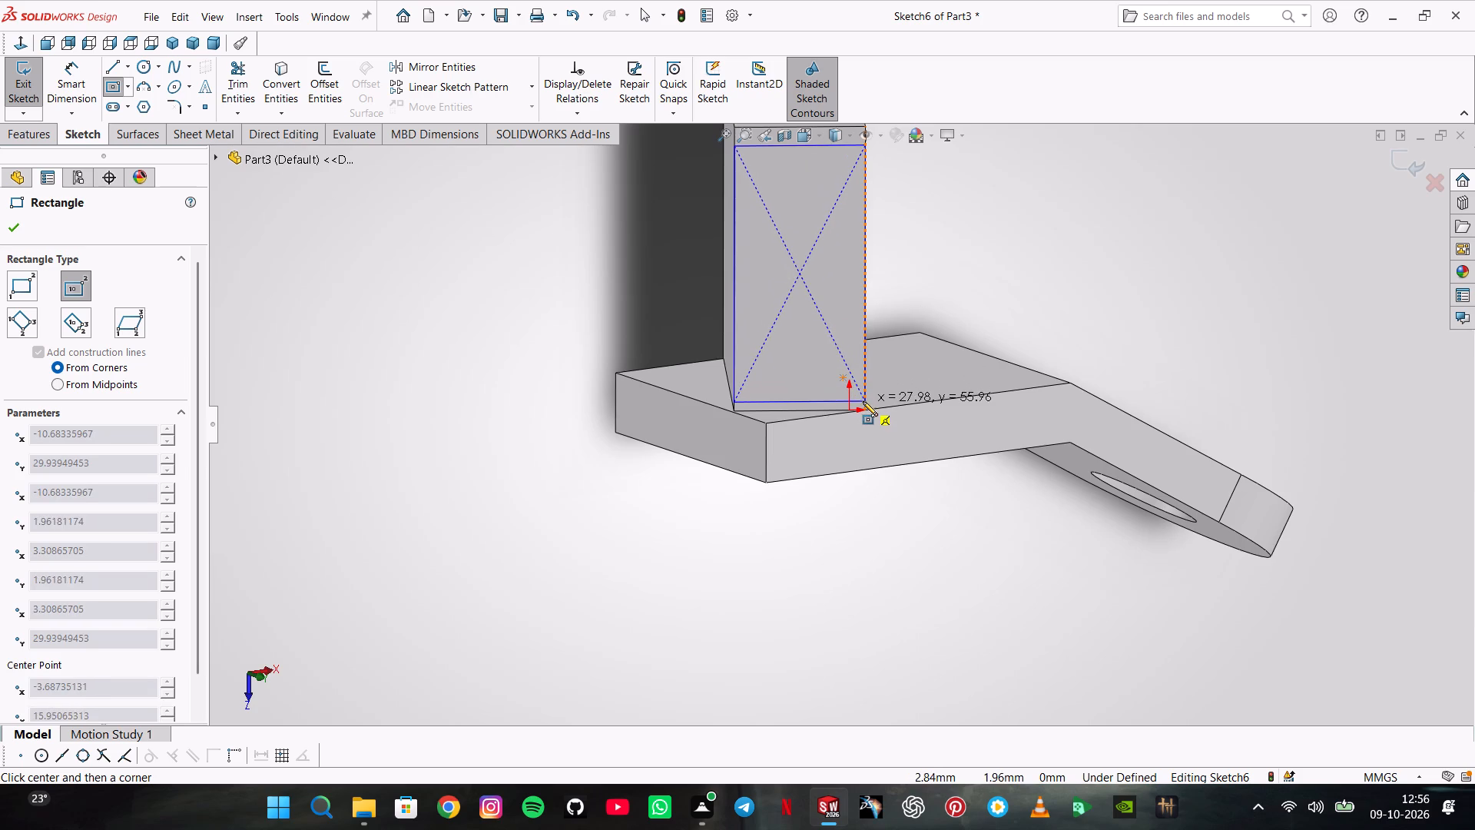
left_click(863, 412)
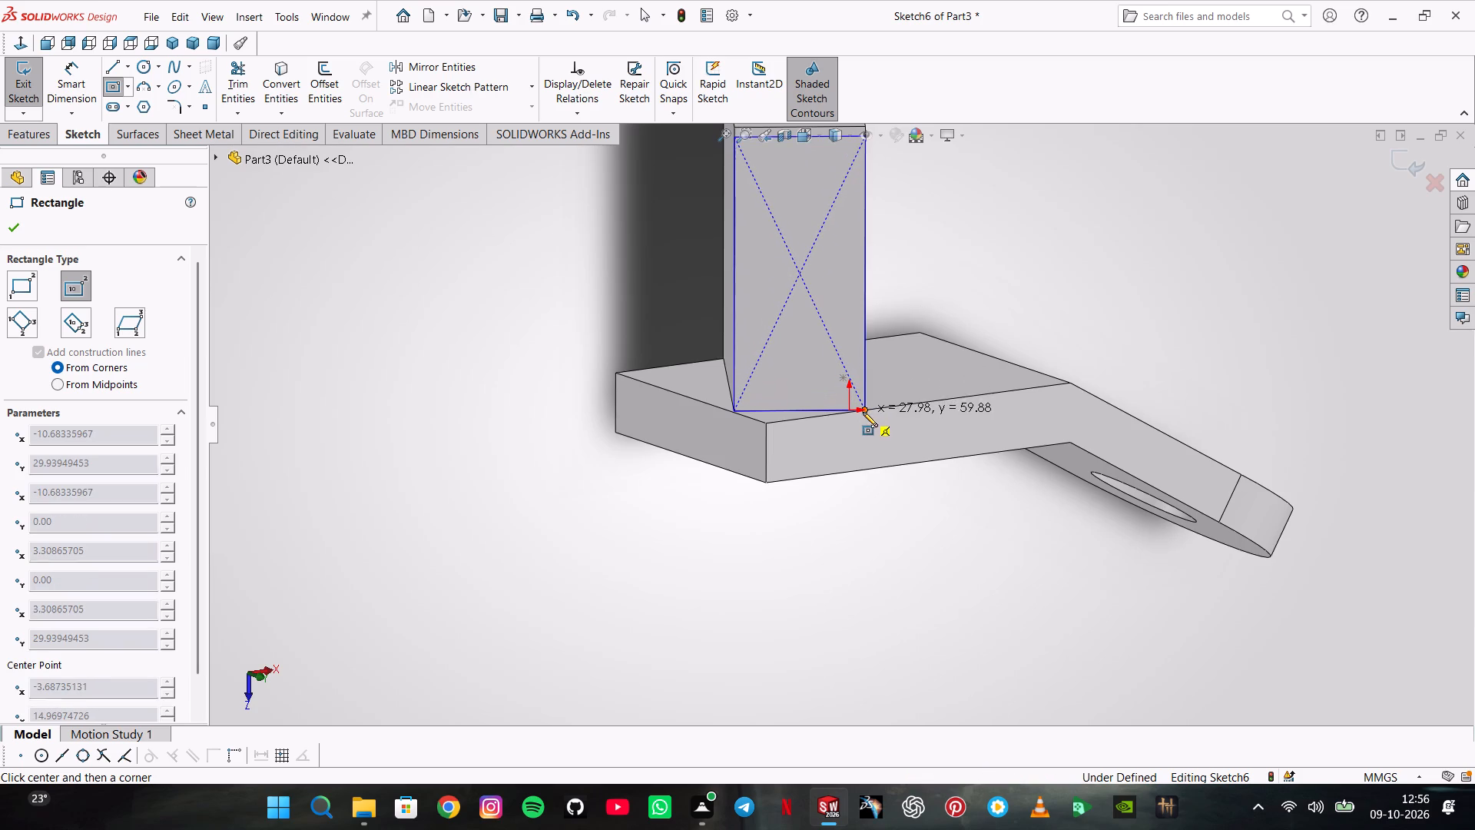
scroll(825, 287, "up", 3)
scroll(834, 293, "down", 6)
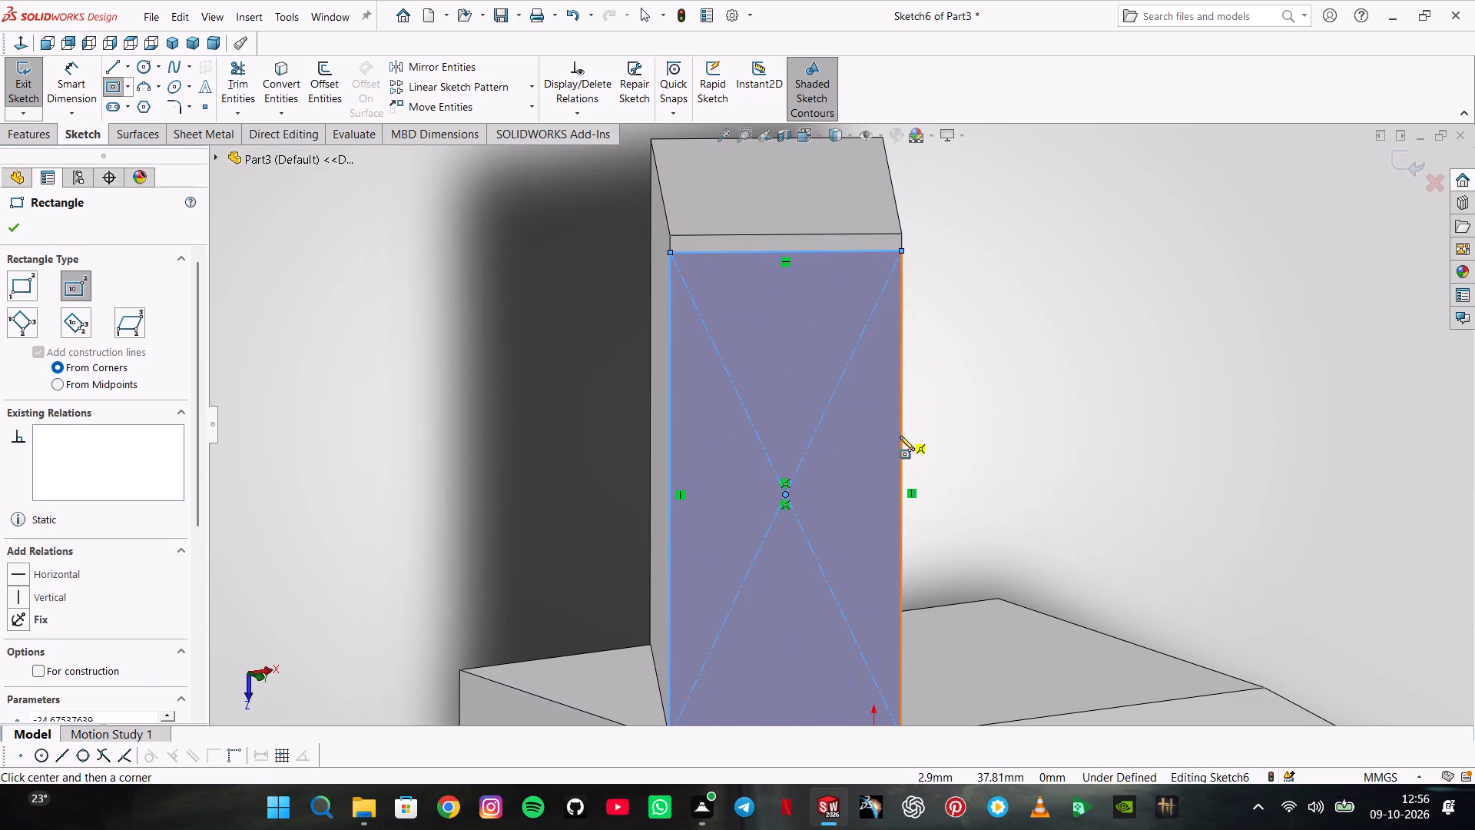
key("Escape")
key("Escape")
Delete the vertical relations on the rectangle's two long sides and the horizontal relation on its side farthest from the plate.
left_click(916, 491)
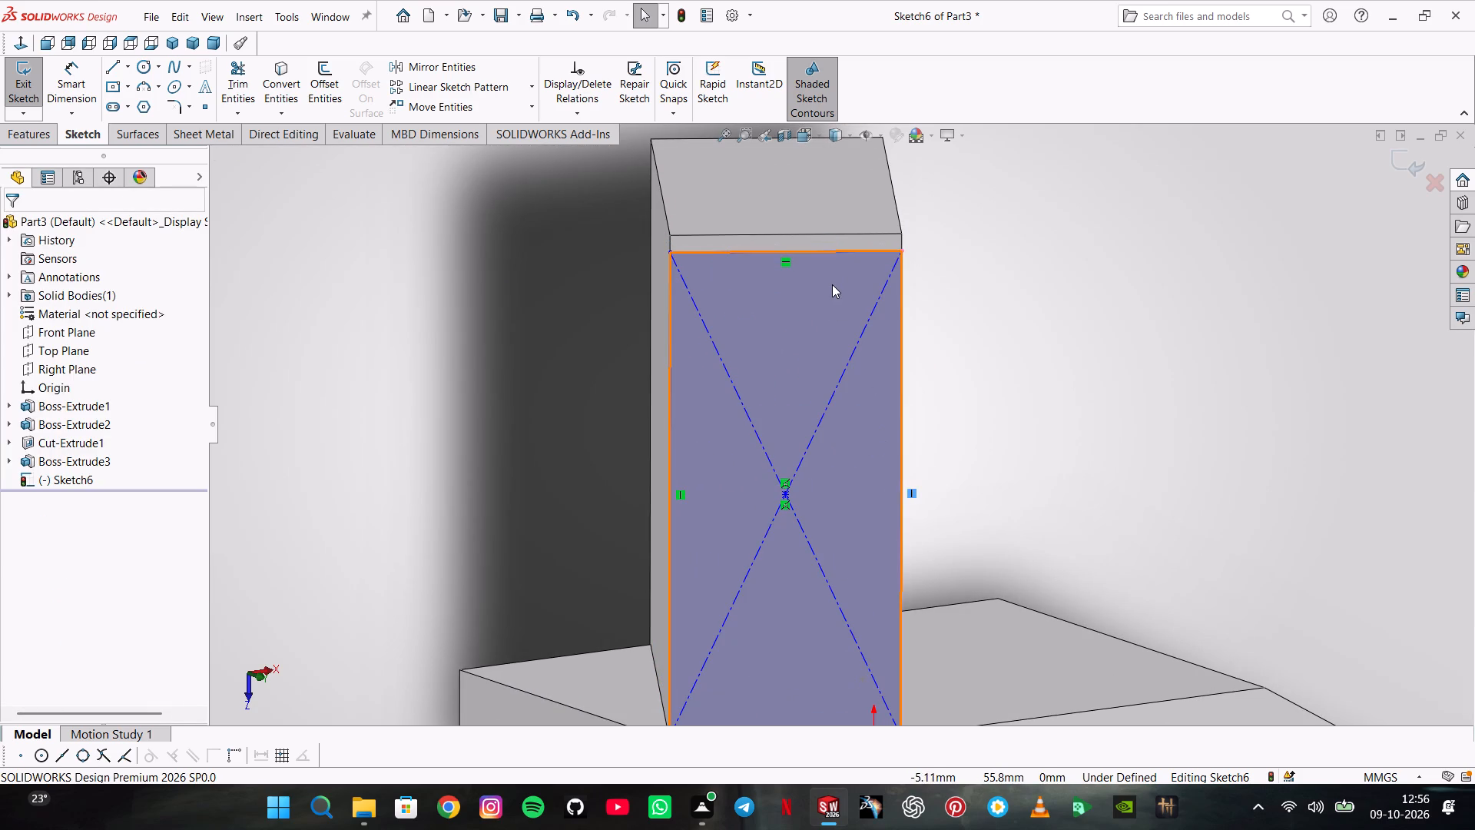
key("Delete")
left_click(787, 267)
key("Delete")
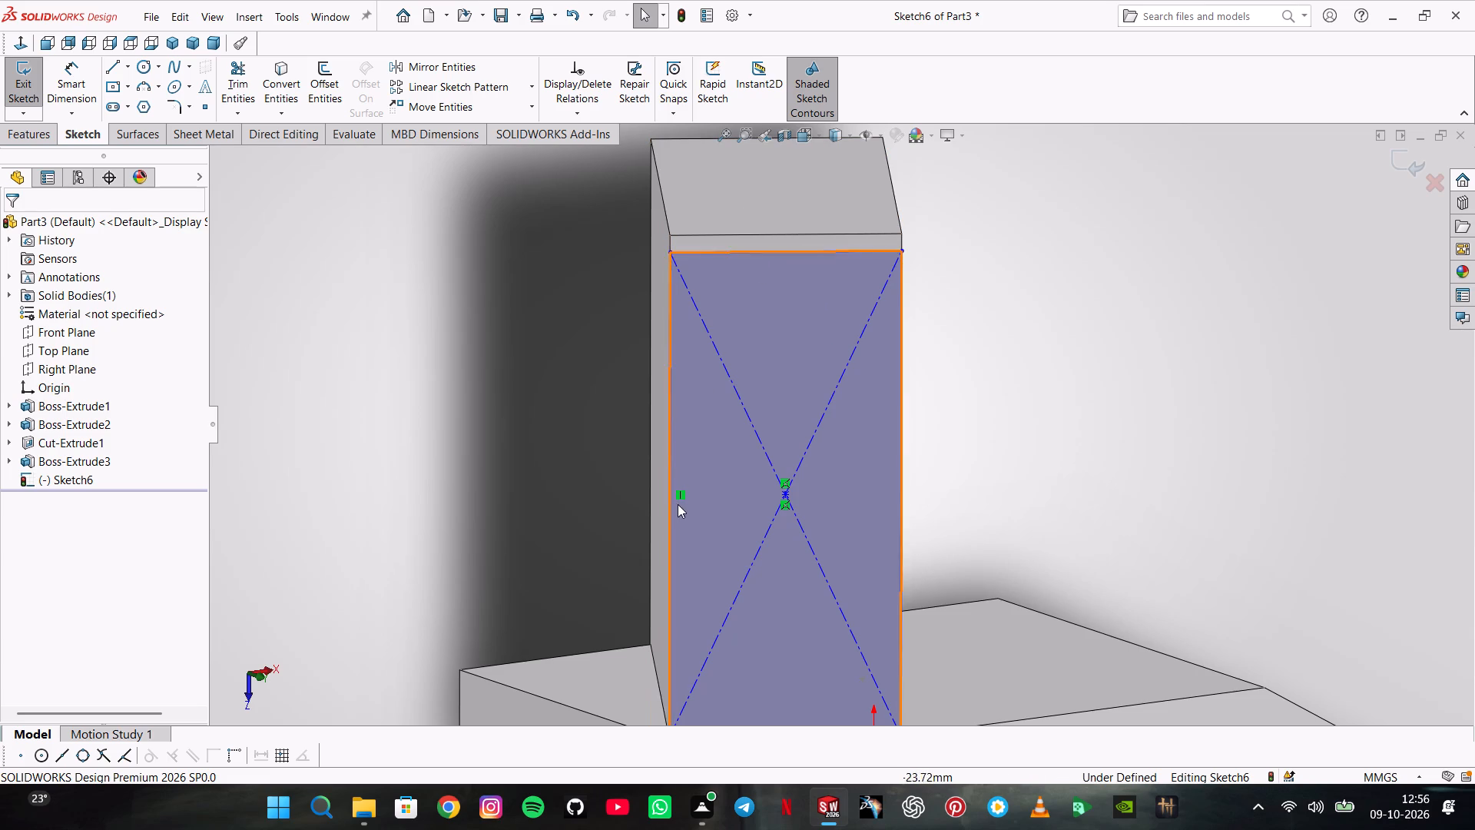
left_click(681, 500)
key("Delete")
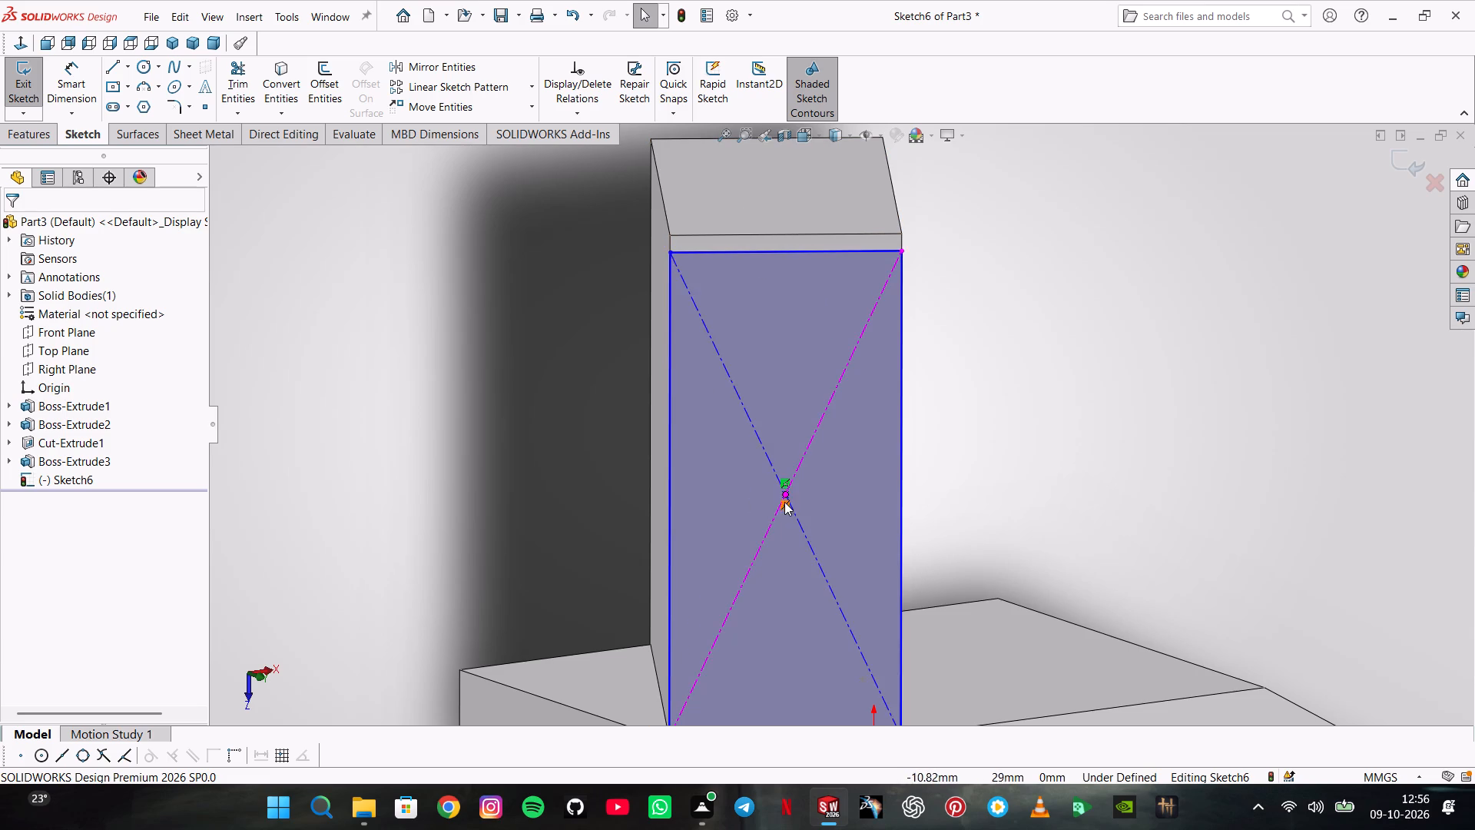
Delete the two midpoint relations at the rectangle's center.
scroll(784, 500, "down", 13)
scroll(789, 503, "up", 1)
scroll(789, 504, "down", 1)
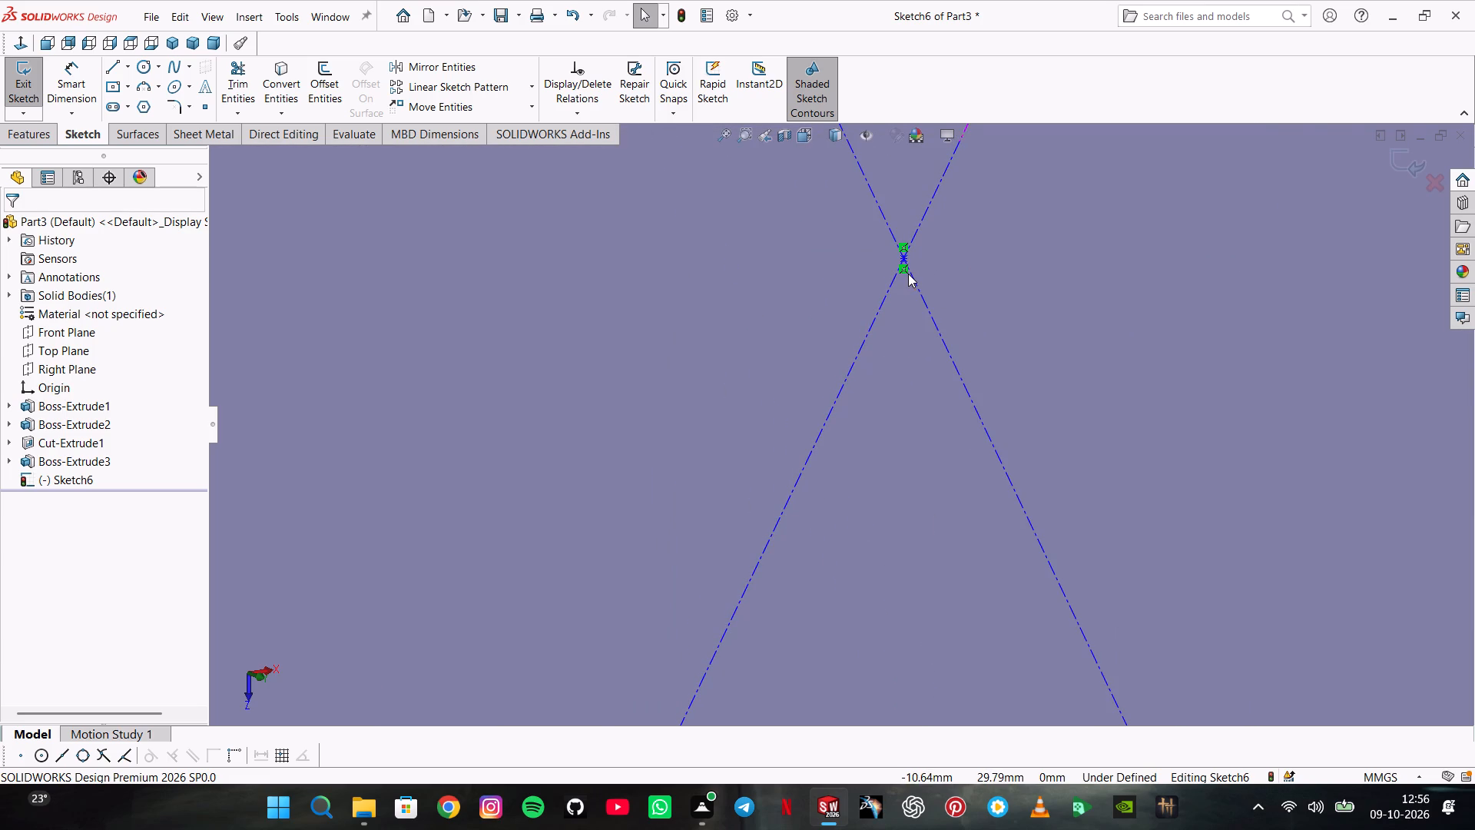
left_click(908, 274)
key("Delete")
left_click(907, 248)
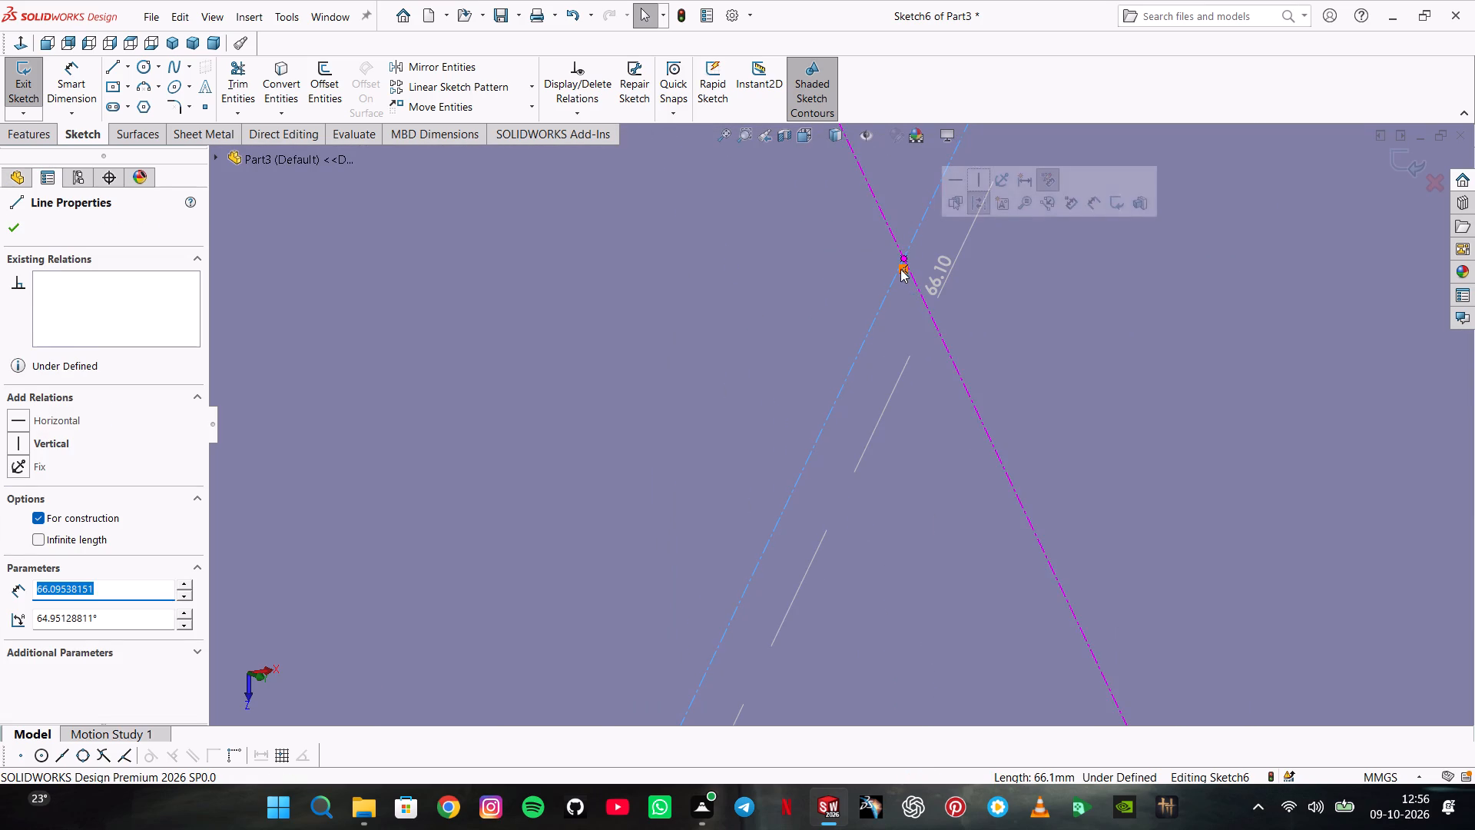
left_click(900, 269)
key("Delete")
Delete the horizontal relation on the rectangle's short side next to the plate.
scroll(890, 309, "up", 14)
scroll(868, 443, "down", 7)
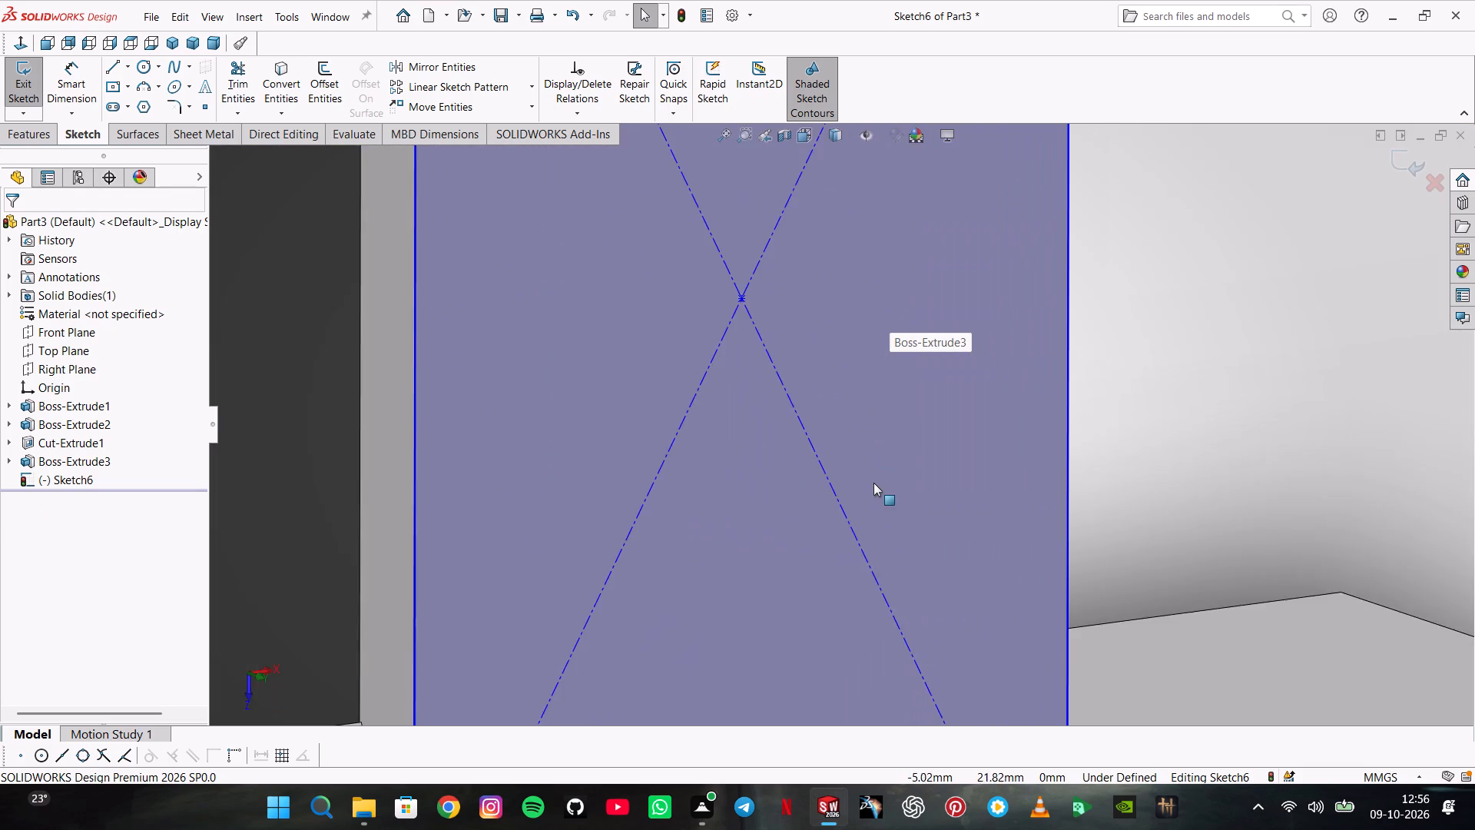
scroll(874, 483, "up", 8)
scroll(891, 509, "down", 7)
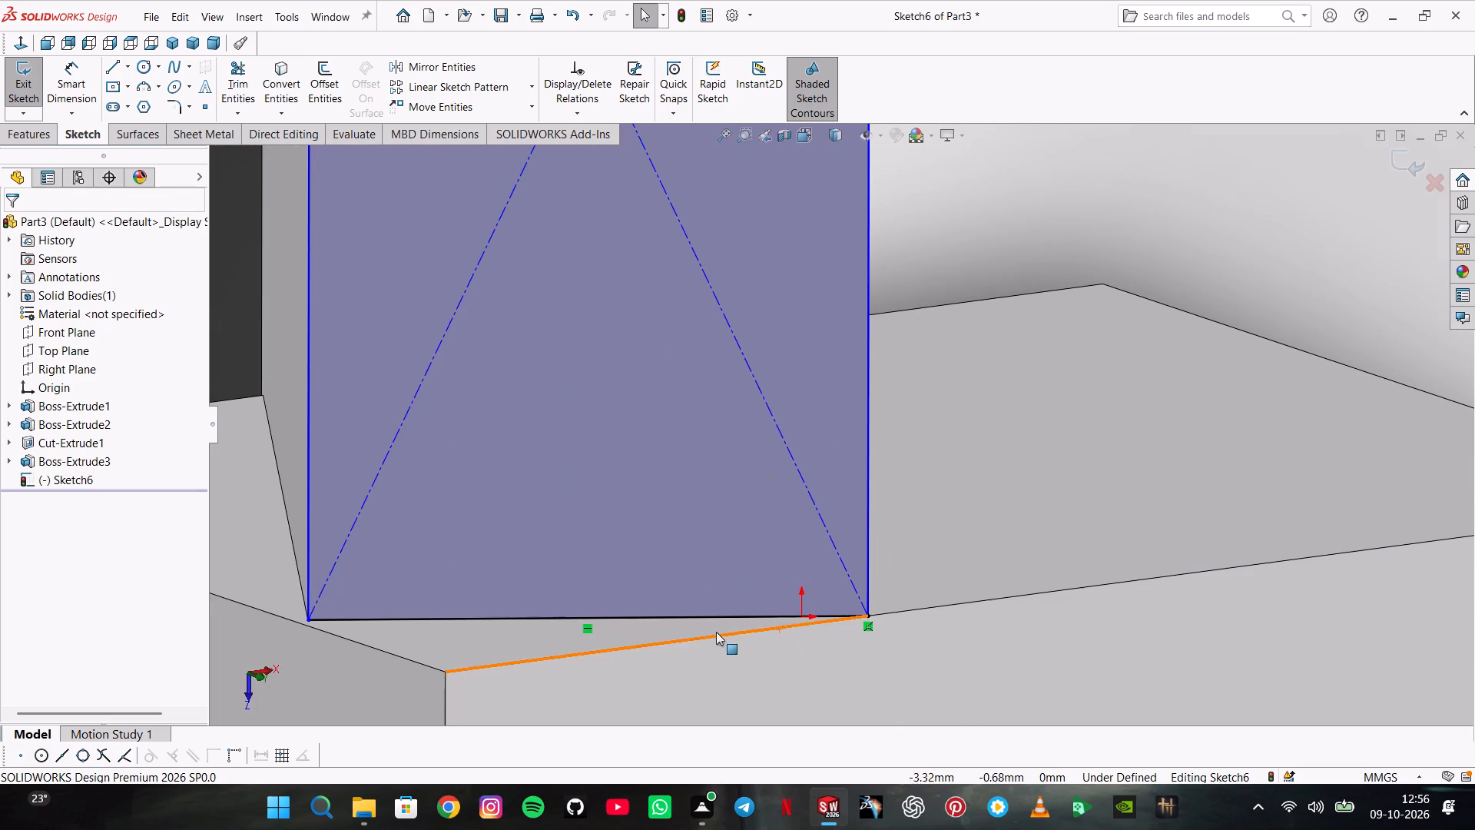
left_click(591, 631)
key("Delete")
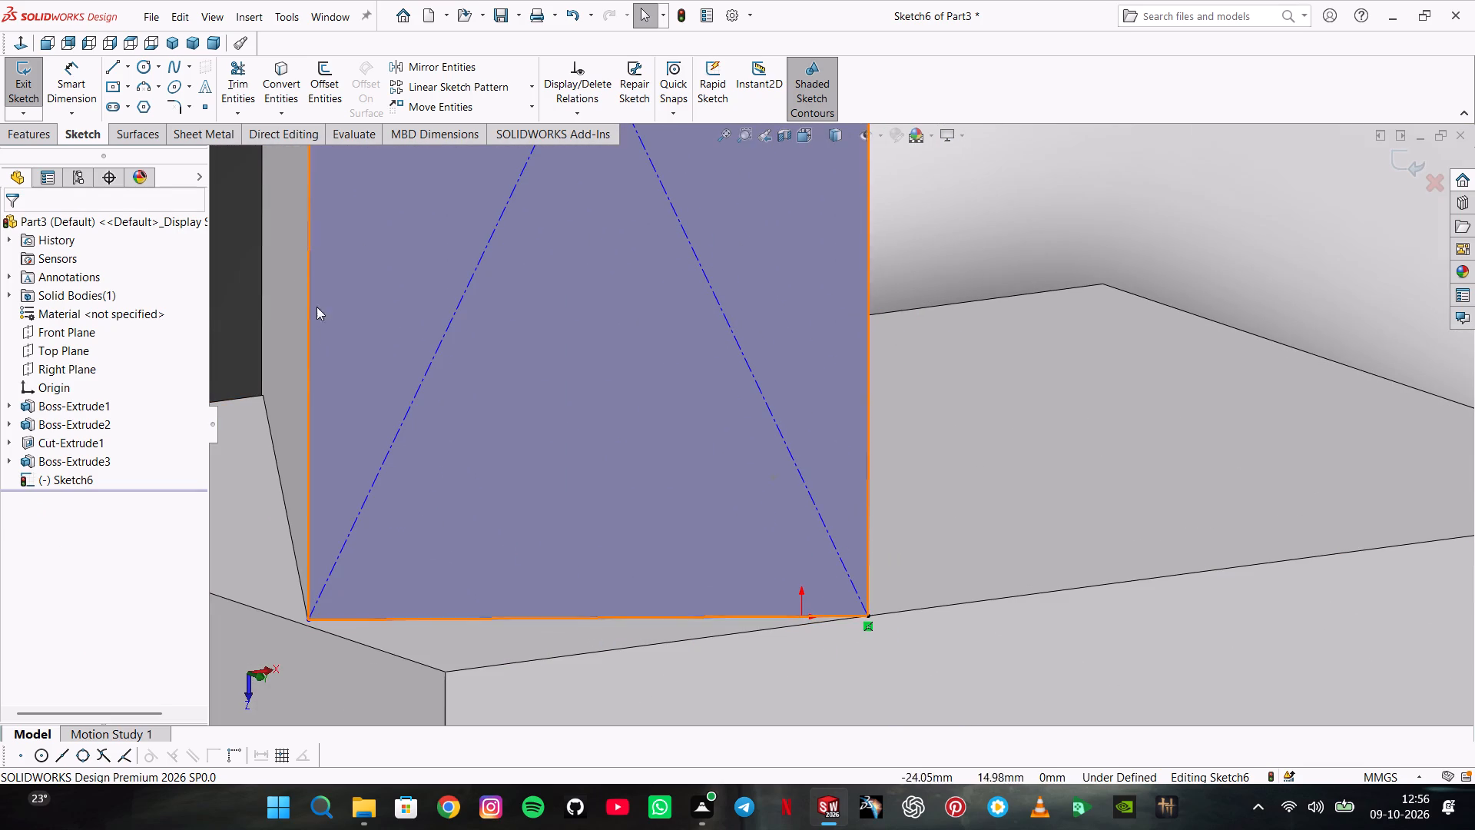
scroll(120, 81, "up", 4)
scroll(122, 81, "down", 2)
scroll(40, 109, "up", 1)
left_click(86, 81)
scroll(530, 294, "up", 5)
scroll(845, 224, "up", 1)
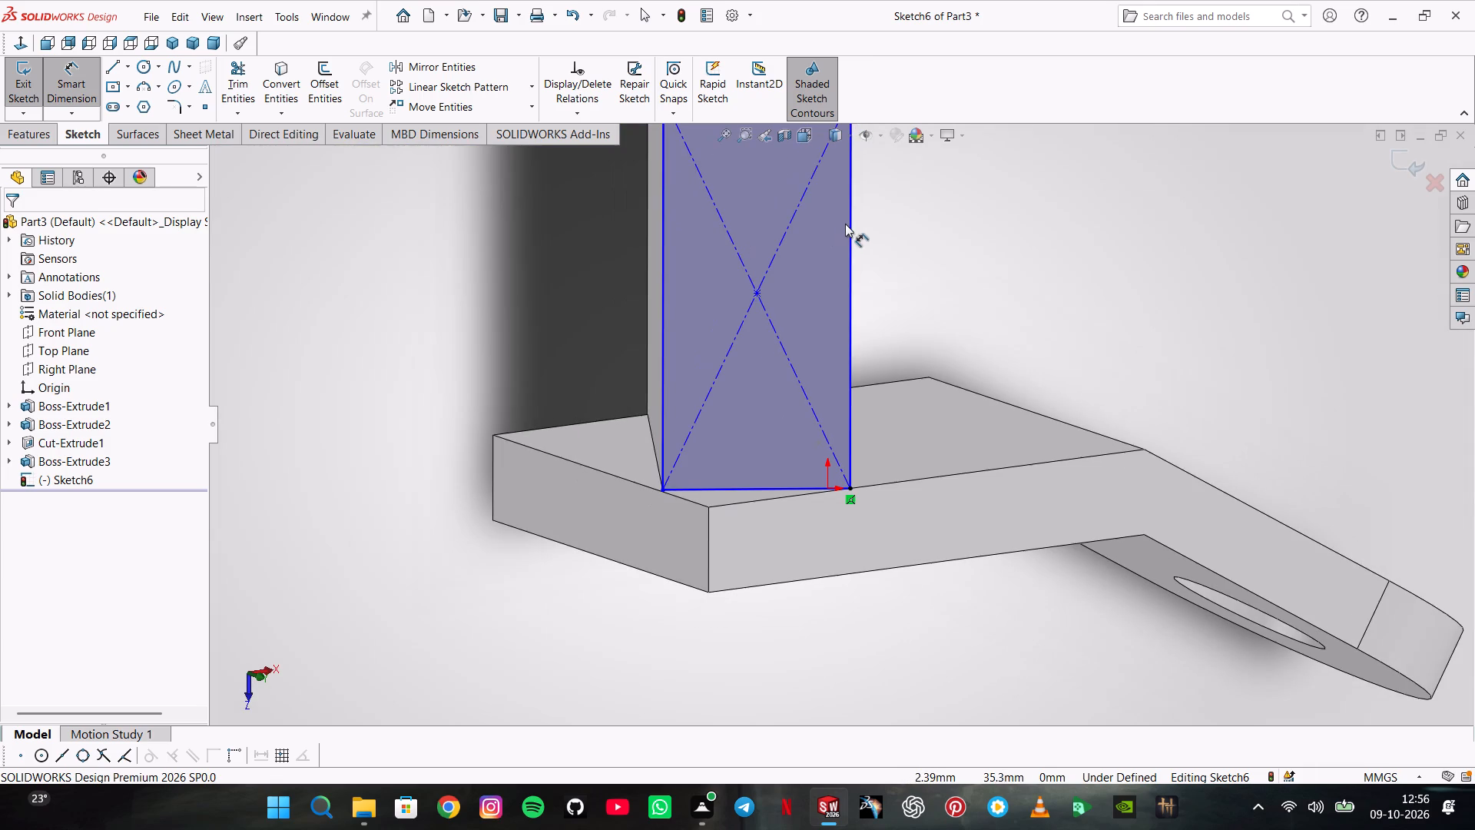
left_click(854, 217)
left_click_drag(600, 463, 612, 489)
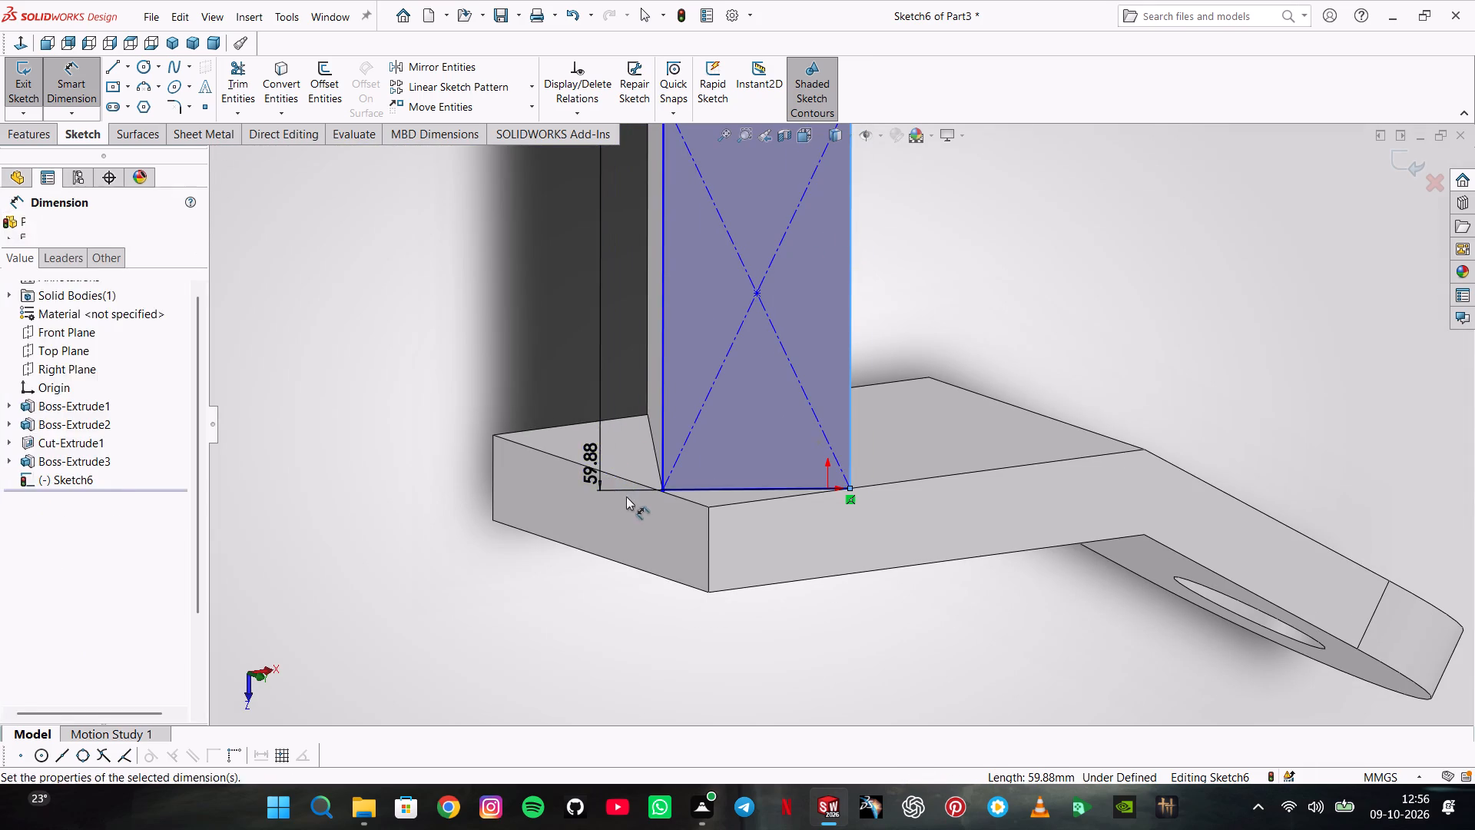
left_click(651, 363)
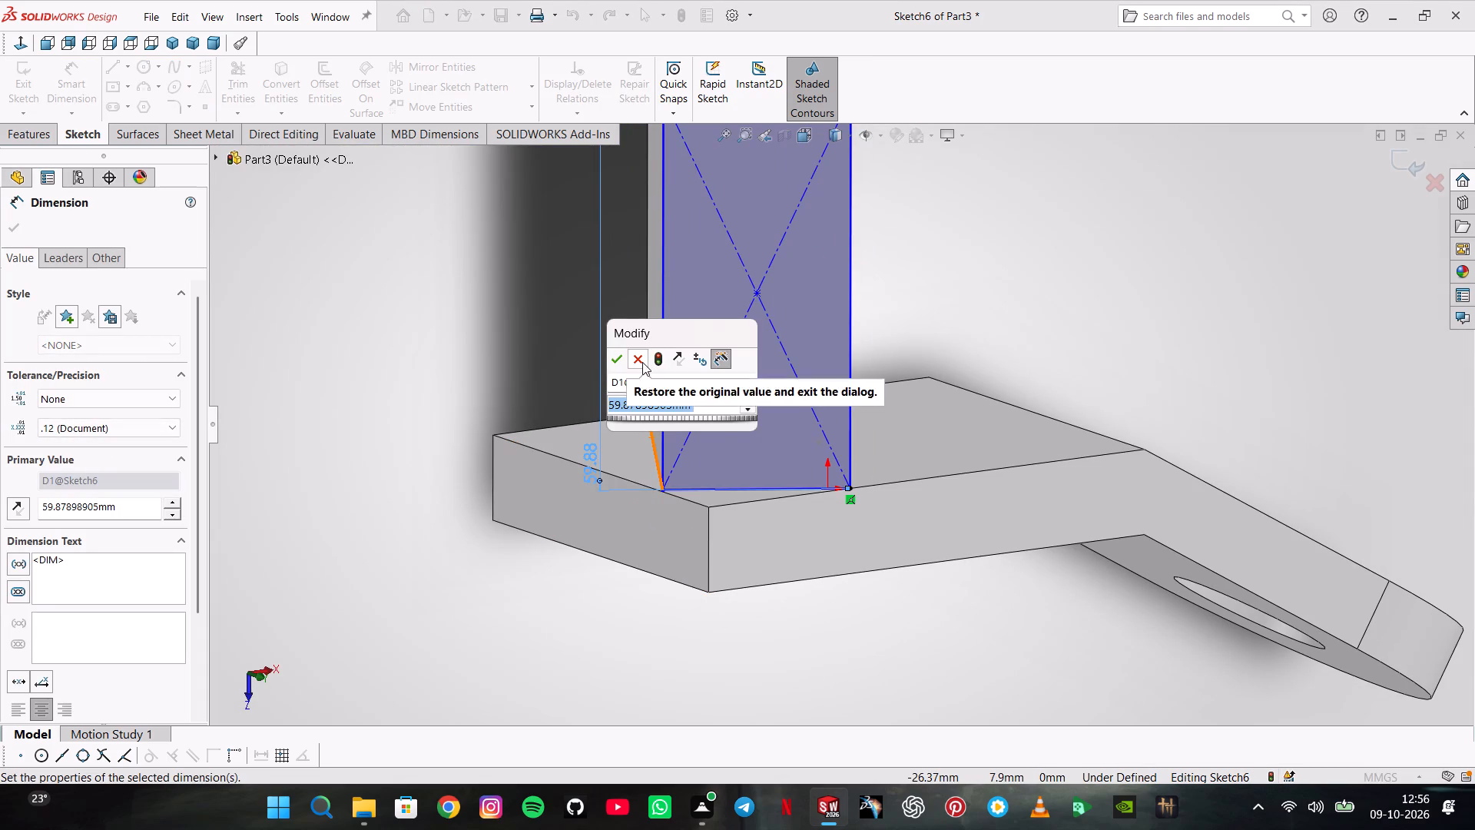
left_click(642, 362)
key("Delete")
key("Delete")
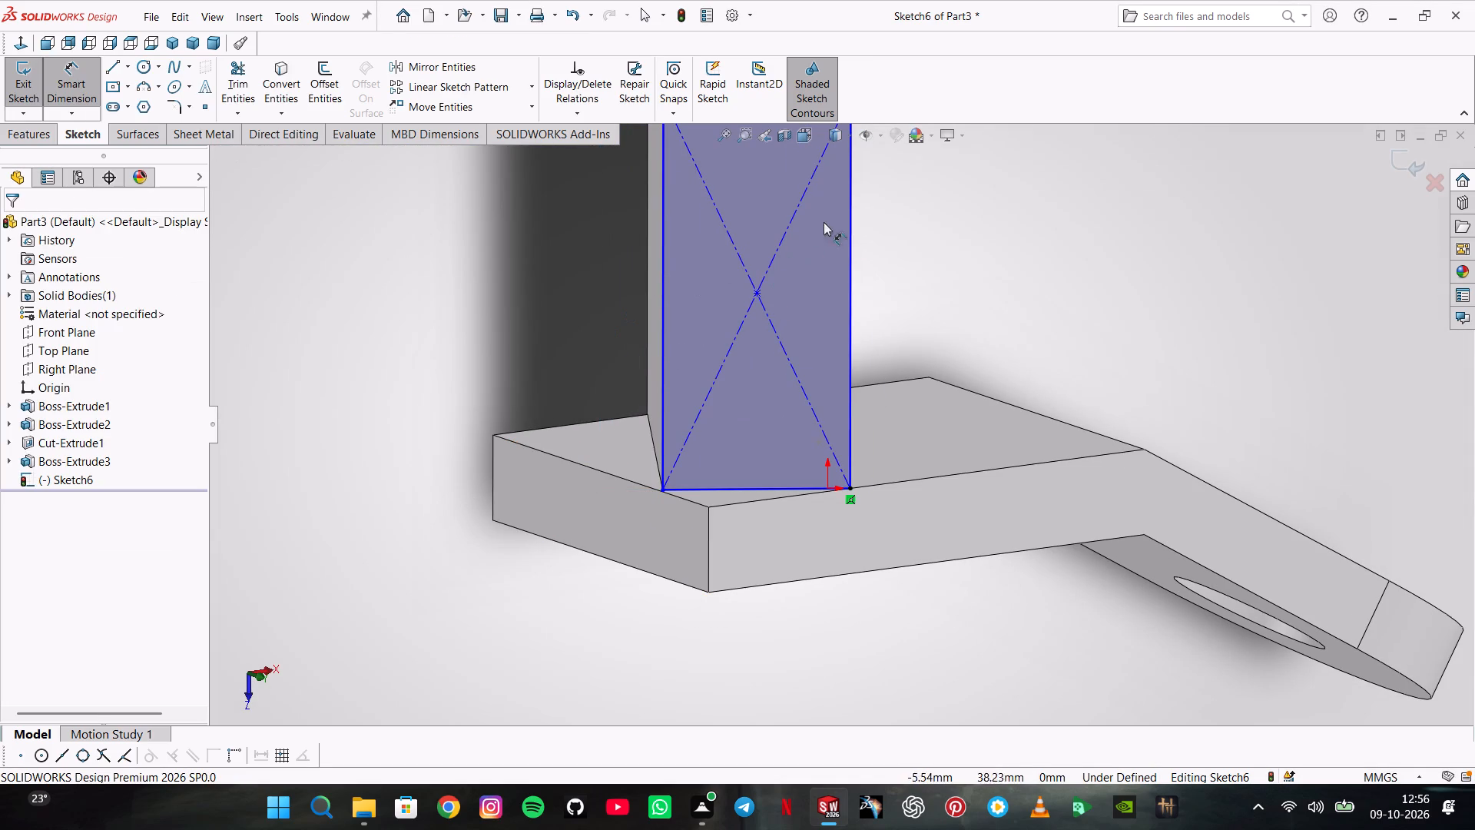
Dimension the angle between the rectangle's long side and the block's base edge and set it to 75 degrees.
left_click(854, 212)
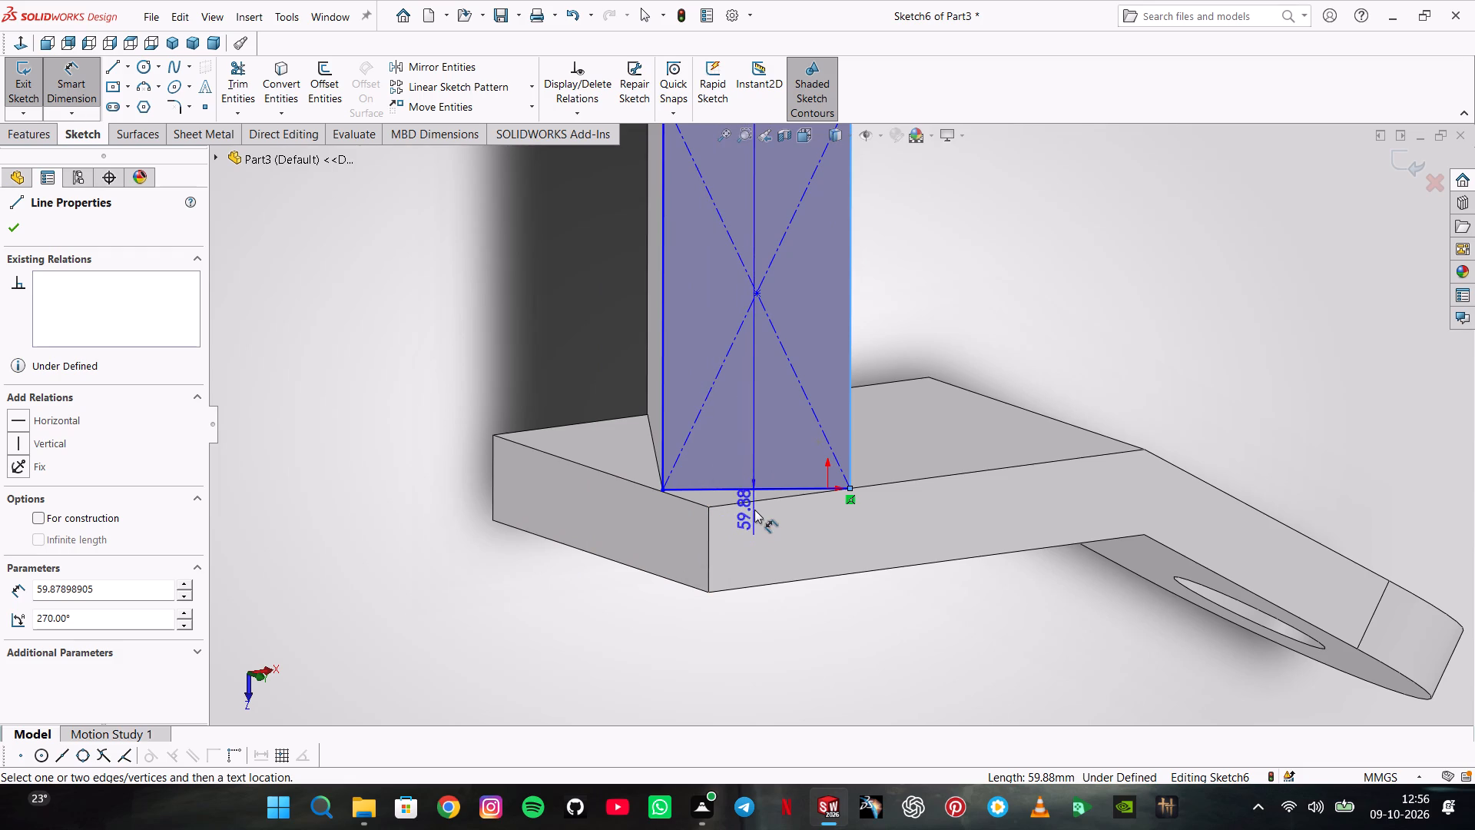
left_click(758, 499)
left_click(435, 335)
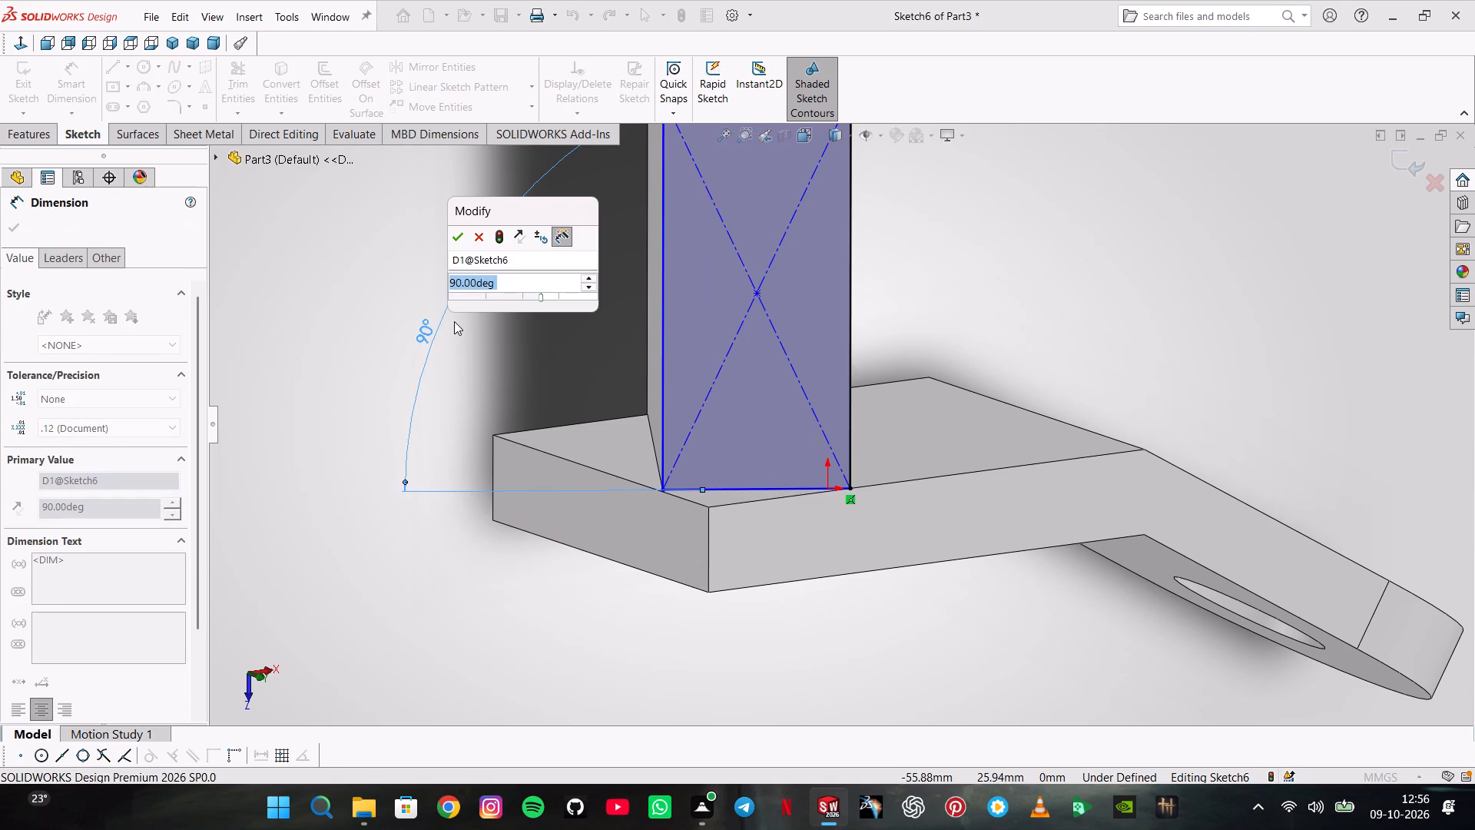
type("75")
key("Return")
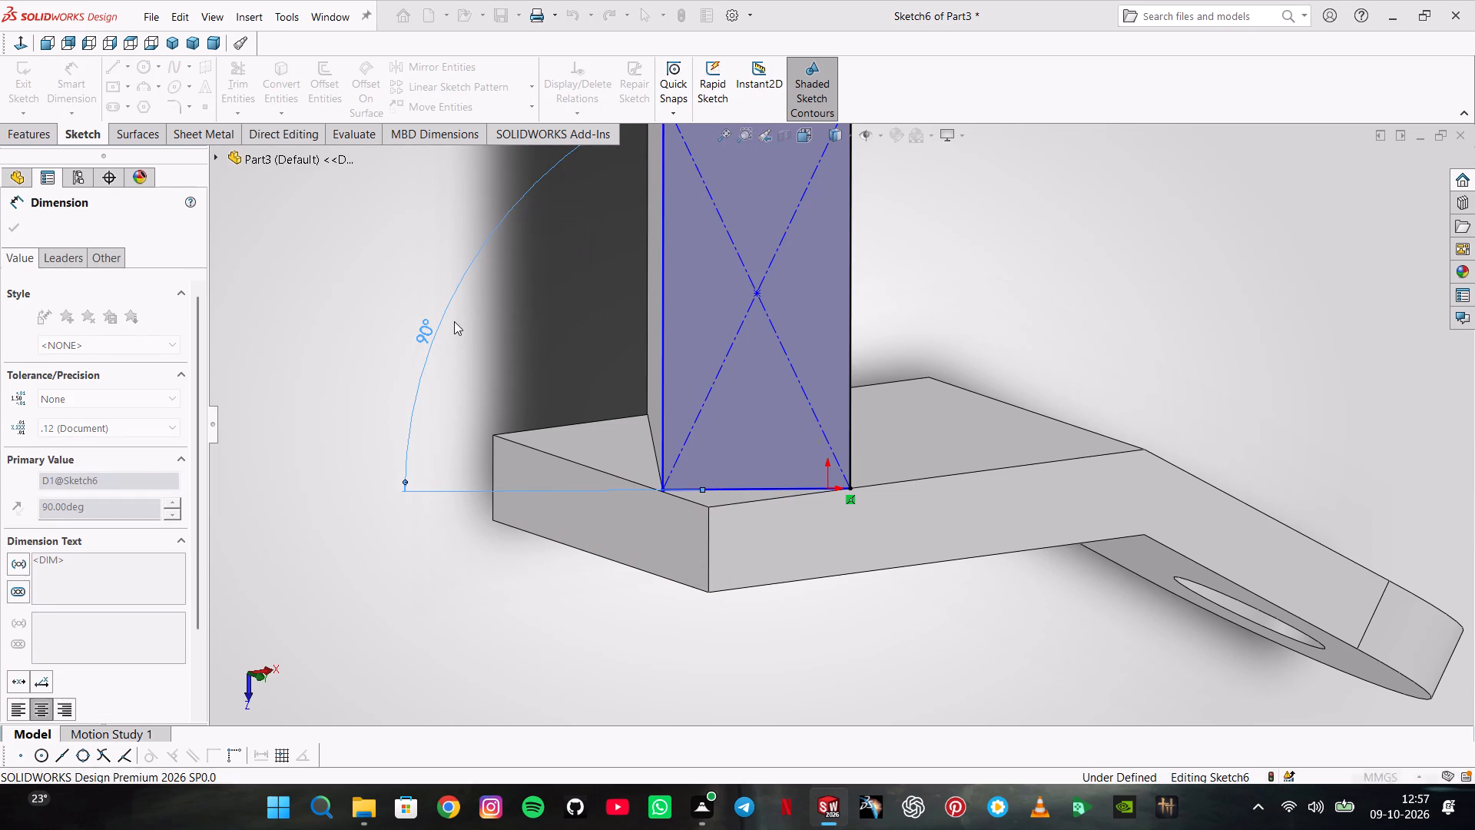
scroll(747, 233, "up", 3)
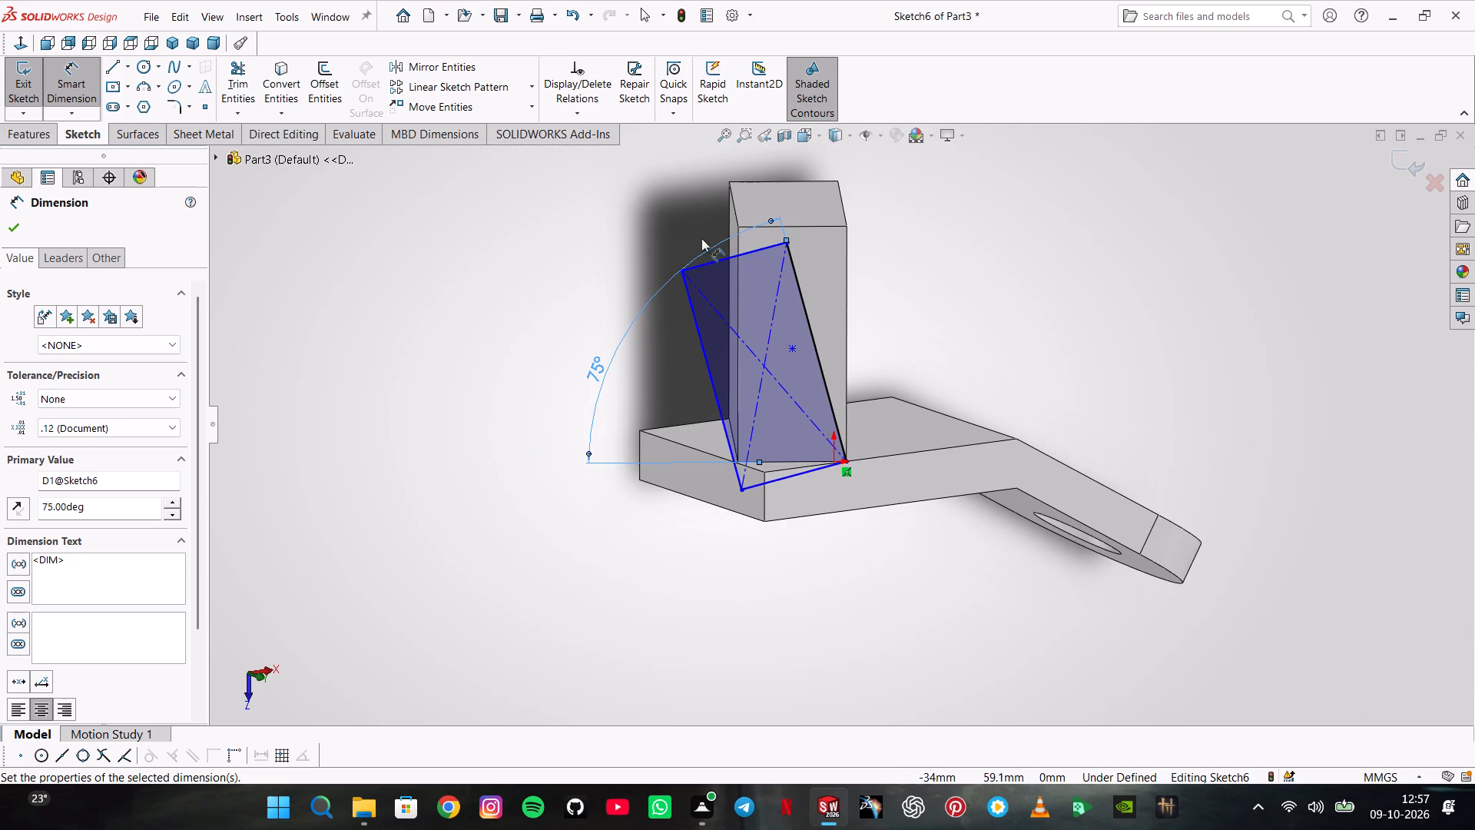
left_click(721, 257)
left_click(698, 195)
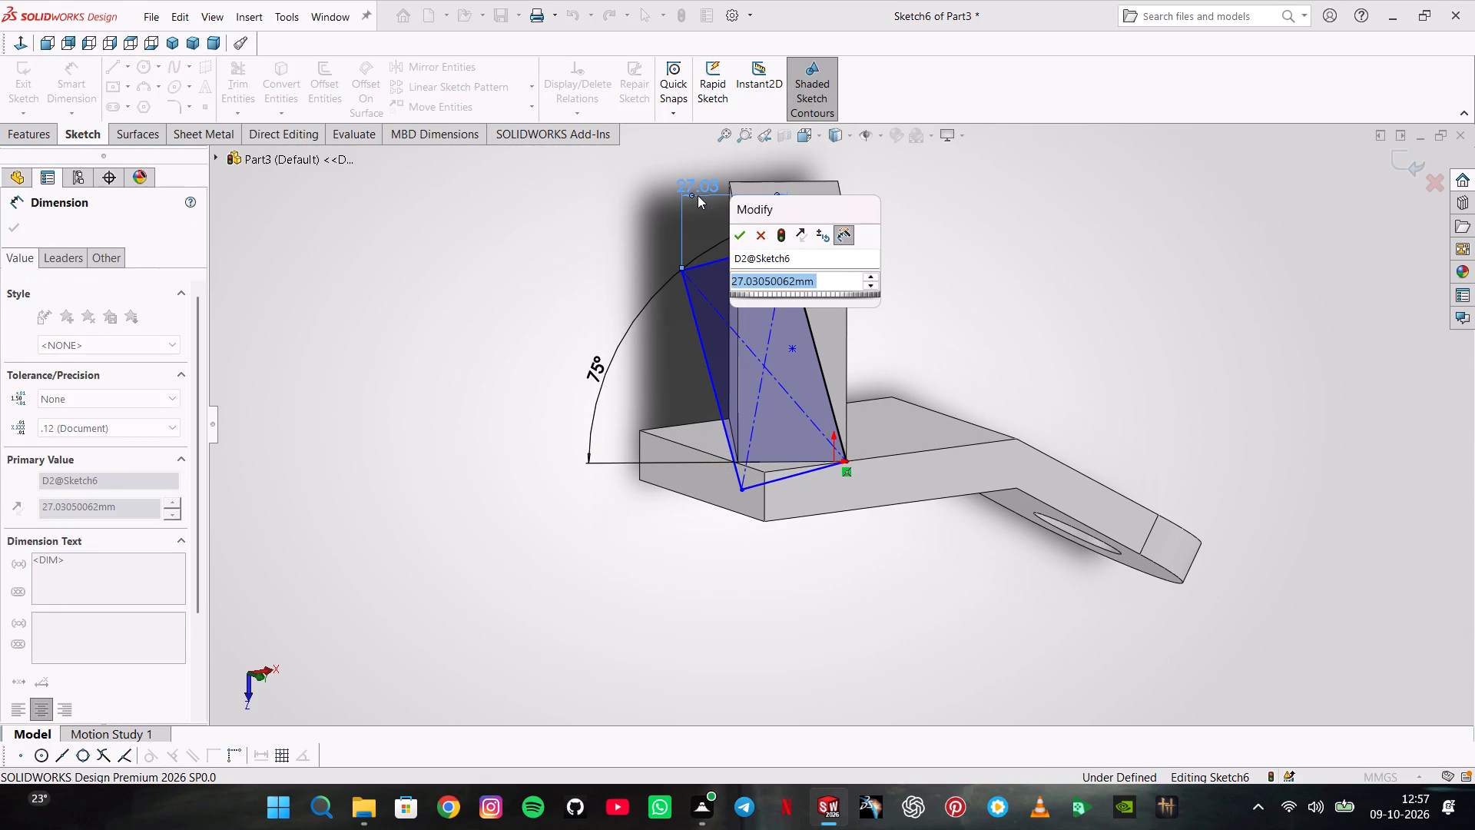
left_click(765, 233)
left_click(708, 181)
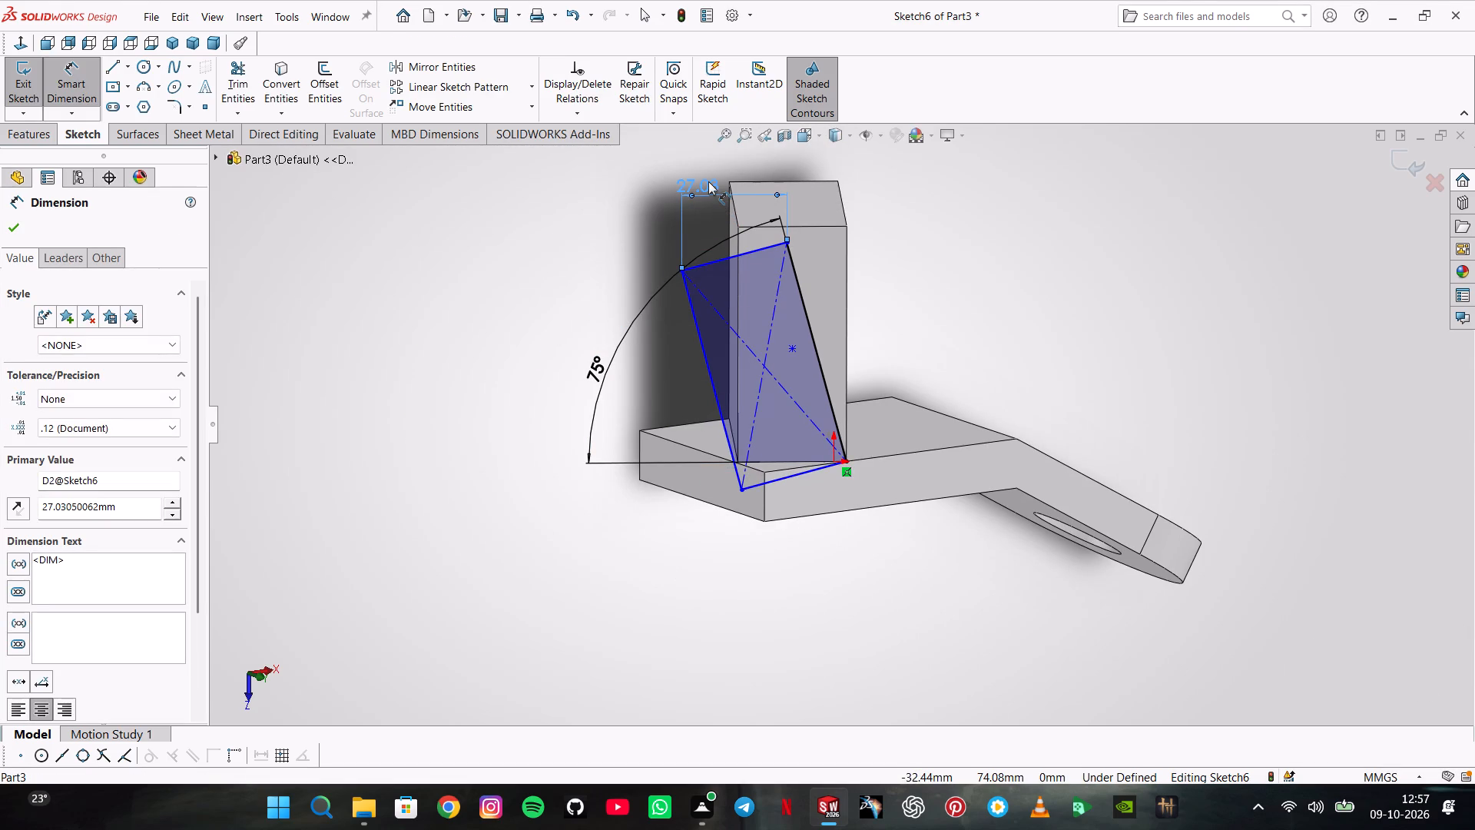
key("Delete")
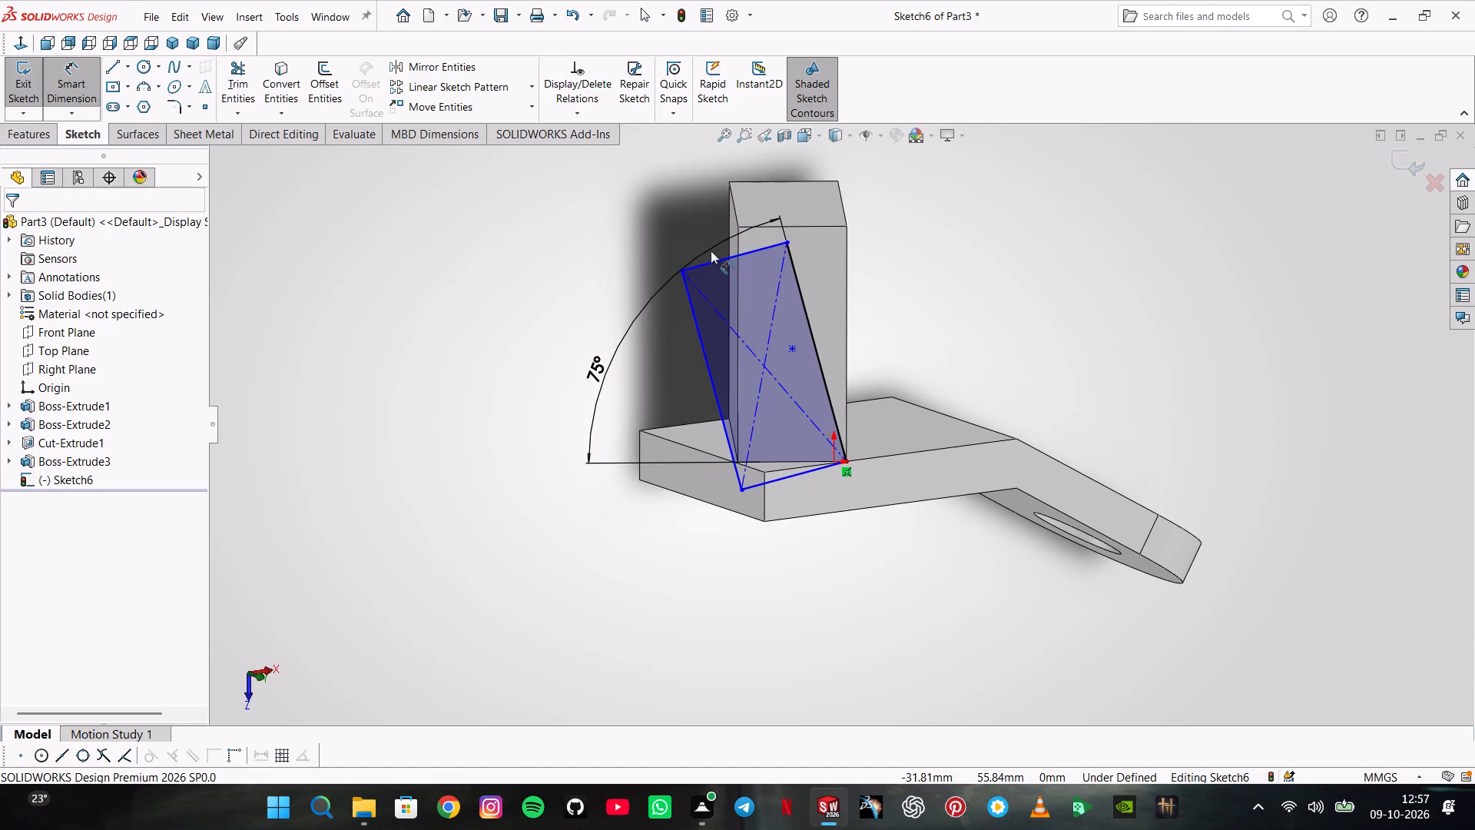
Dimension the tilted rectangle's short side farthest from the plate, aligned to the side, and set it to 10 mm.
left_click(716, 257)
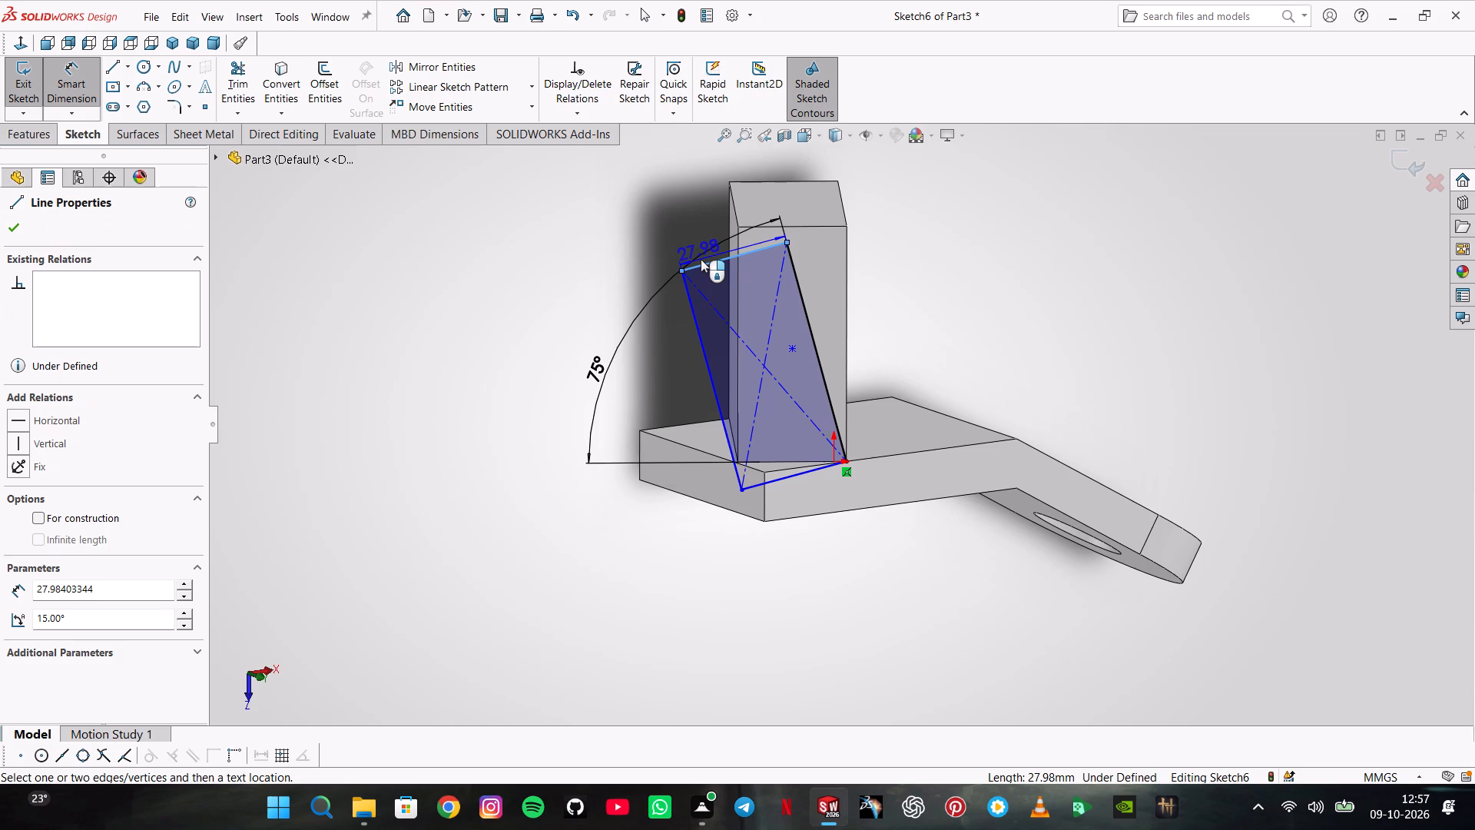
left_click(700, 246)
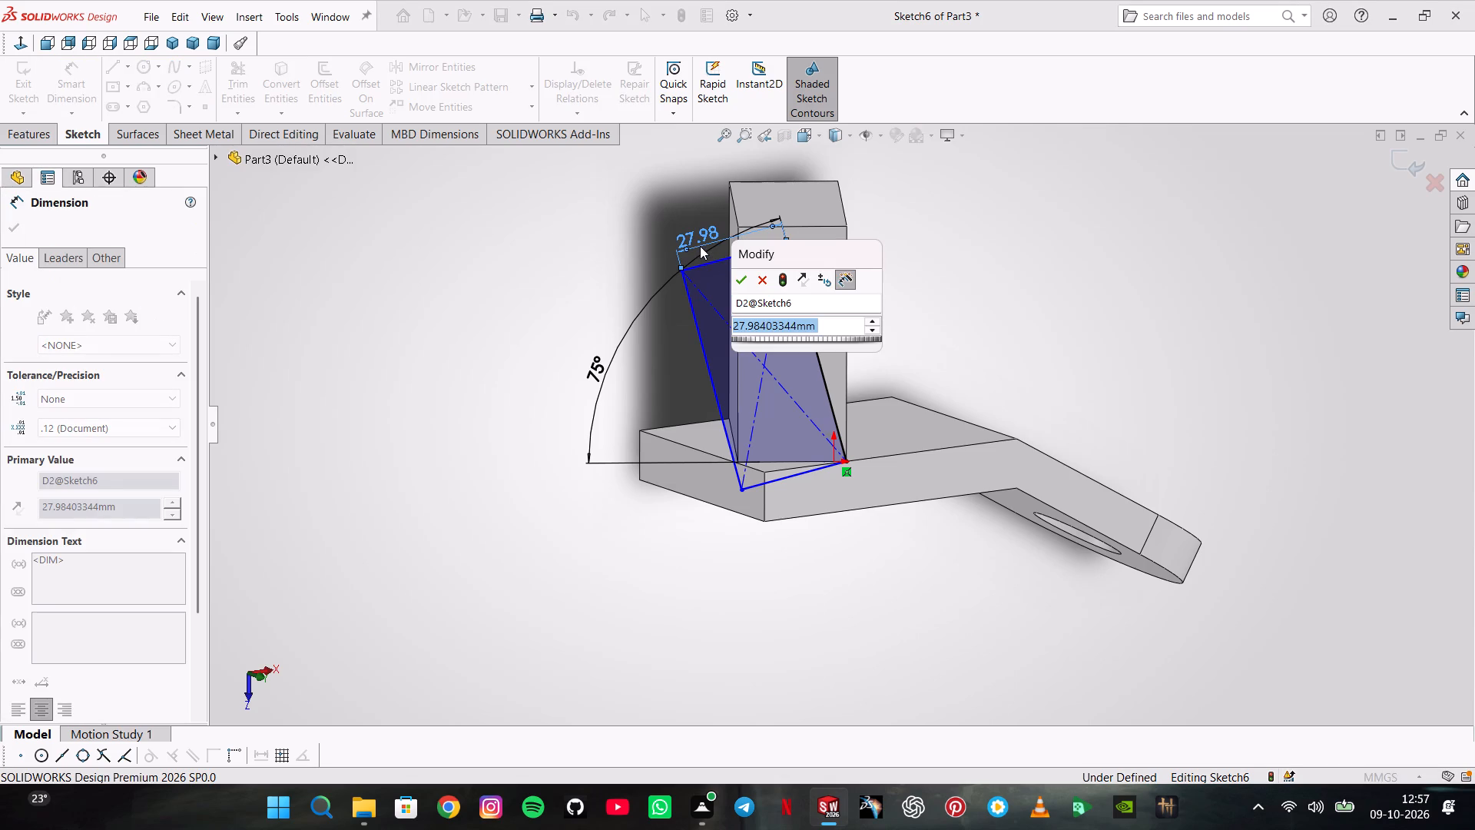
type("10")
key("Return")
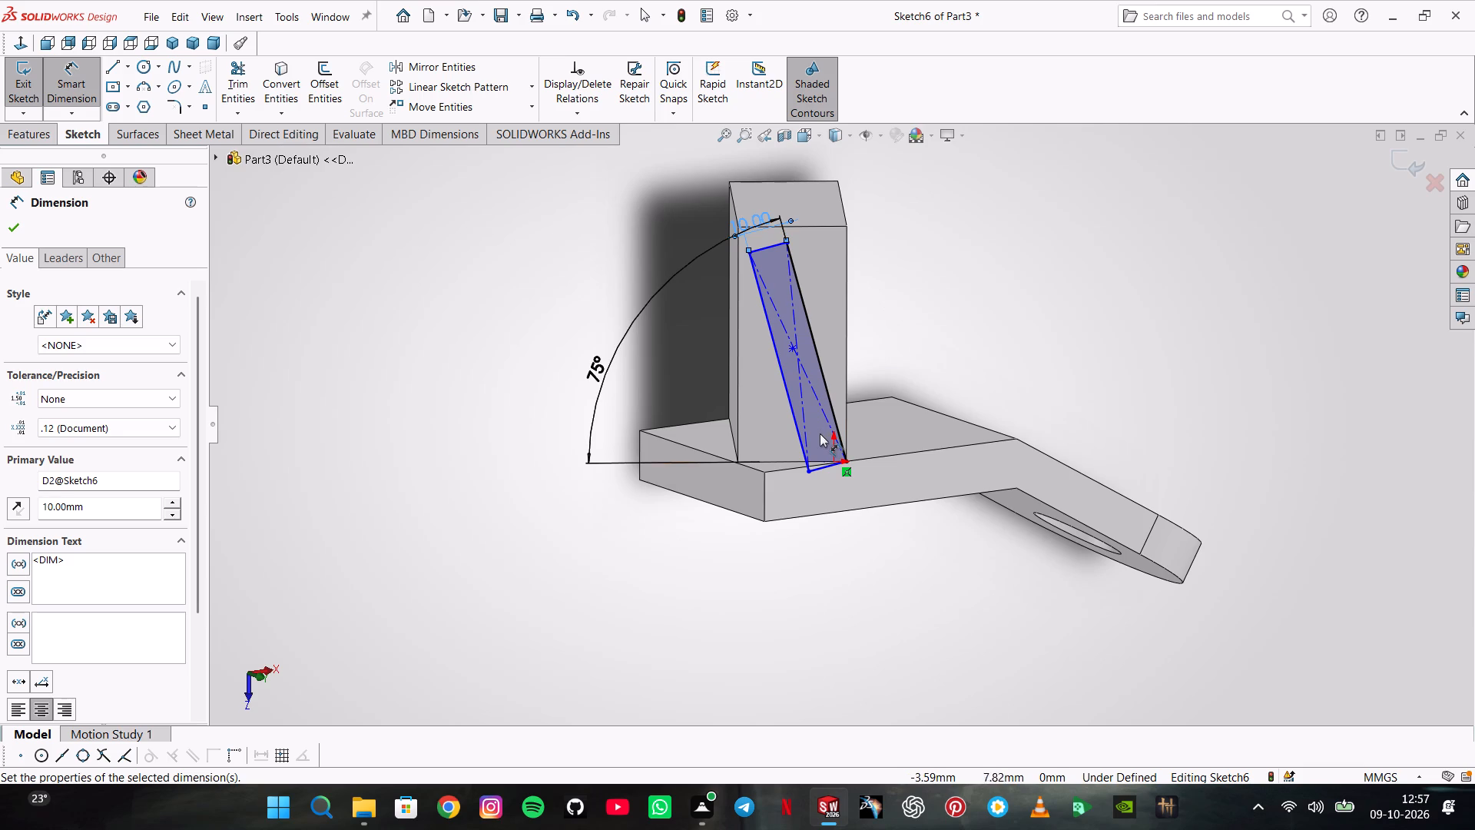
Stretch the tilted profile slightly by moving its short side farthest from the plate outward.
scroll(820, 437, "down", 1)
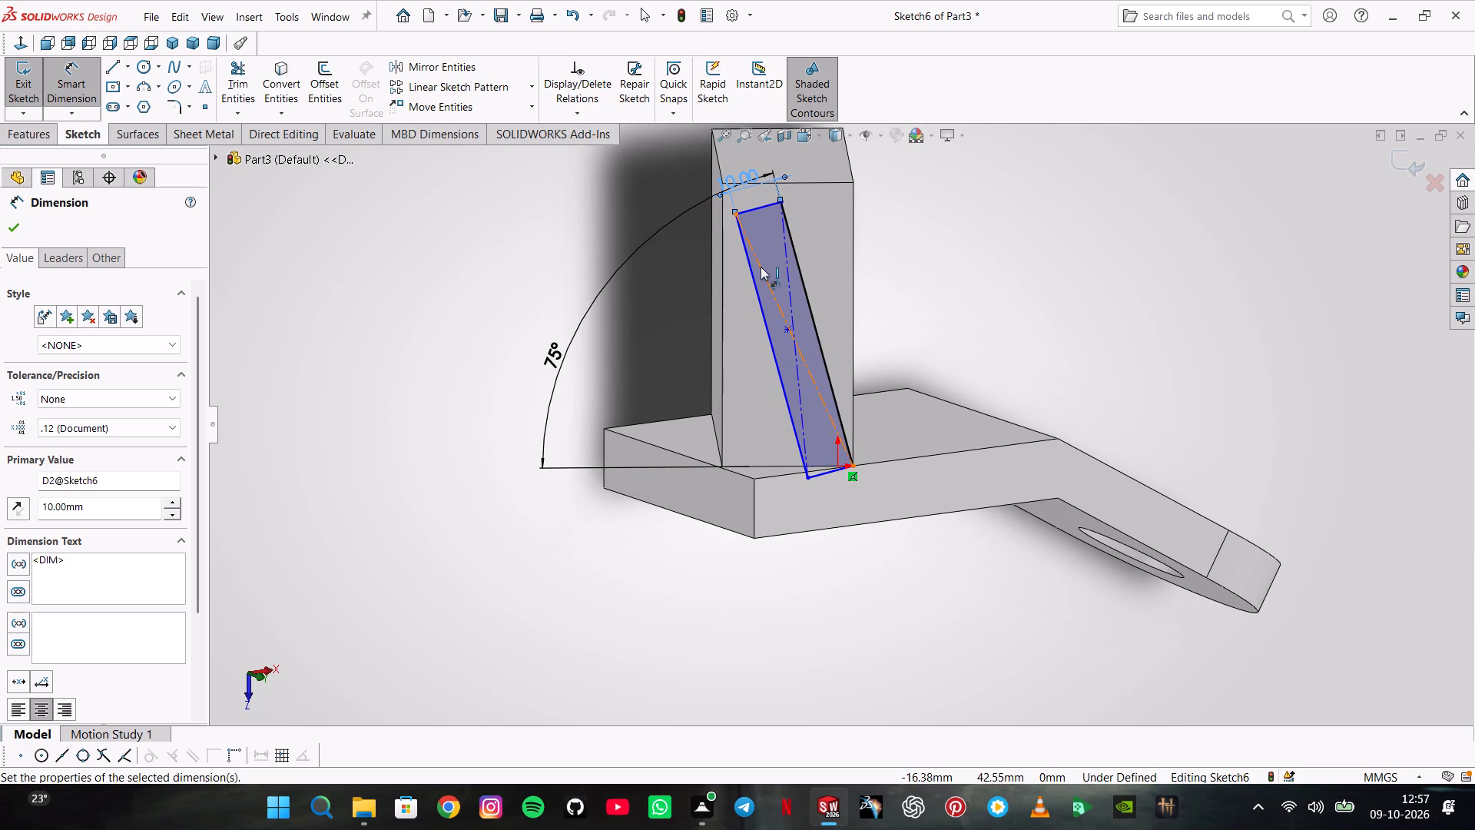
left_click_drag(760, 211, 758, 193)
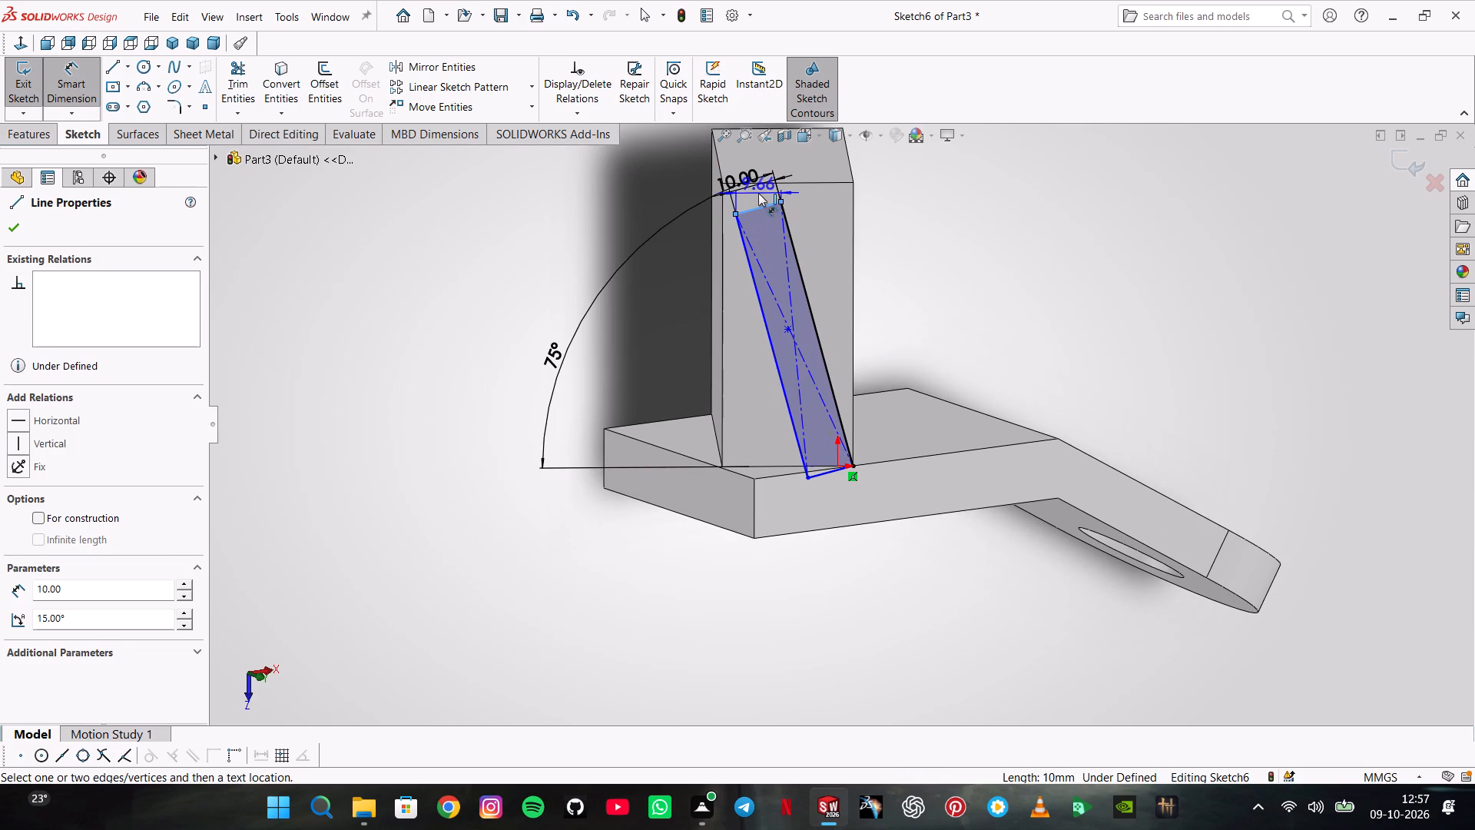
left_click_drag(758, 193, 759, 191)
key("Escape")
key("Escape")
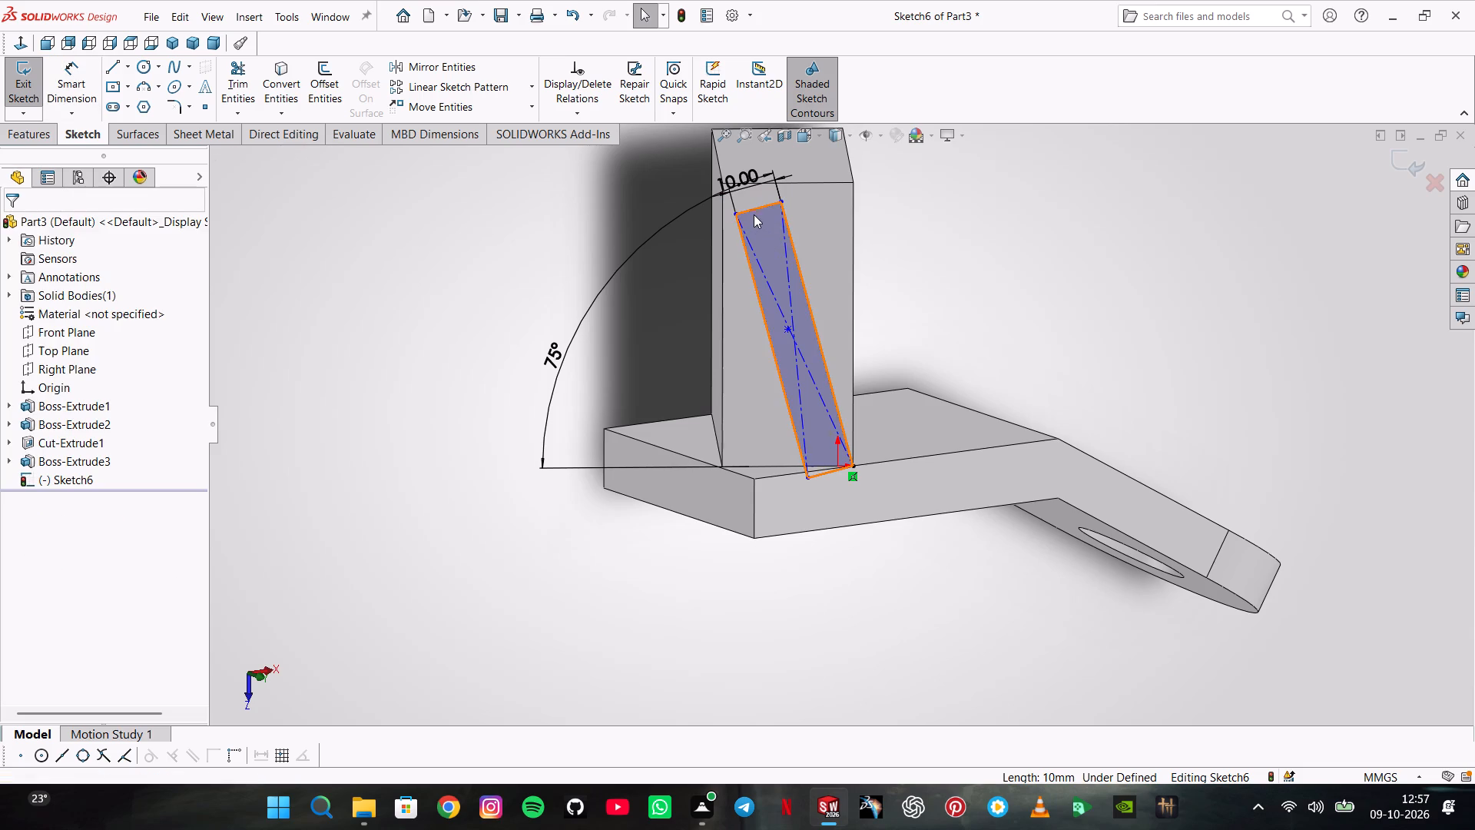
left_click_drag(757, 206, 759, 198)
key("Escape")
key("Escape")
Make the tilted profile's free corner near the plate coincident with the block's base edge.
left_click(808, 480)
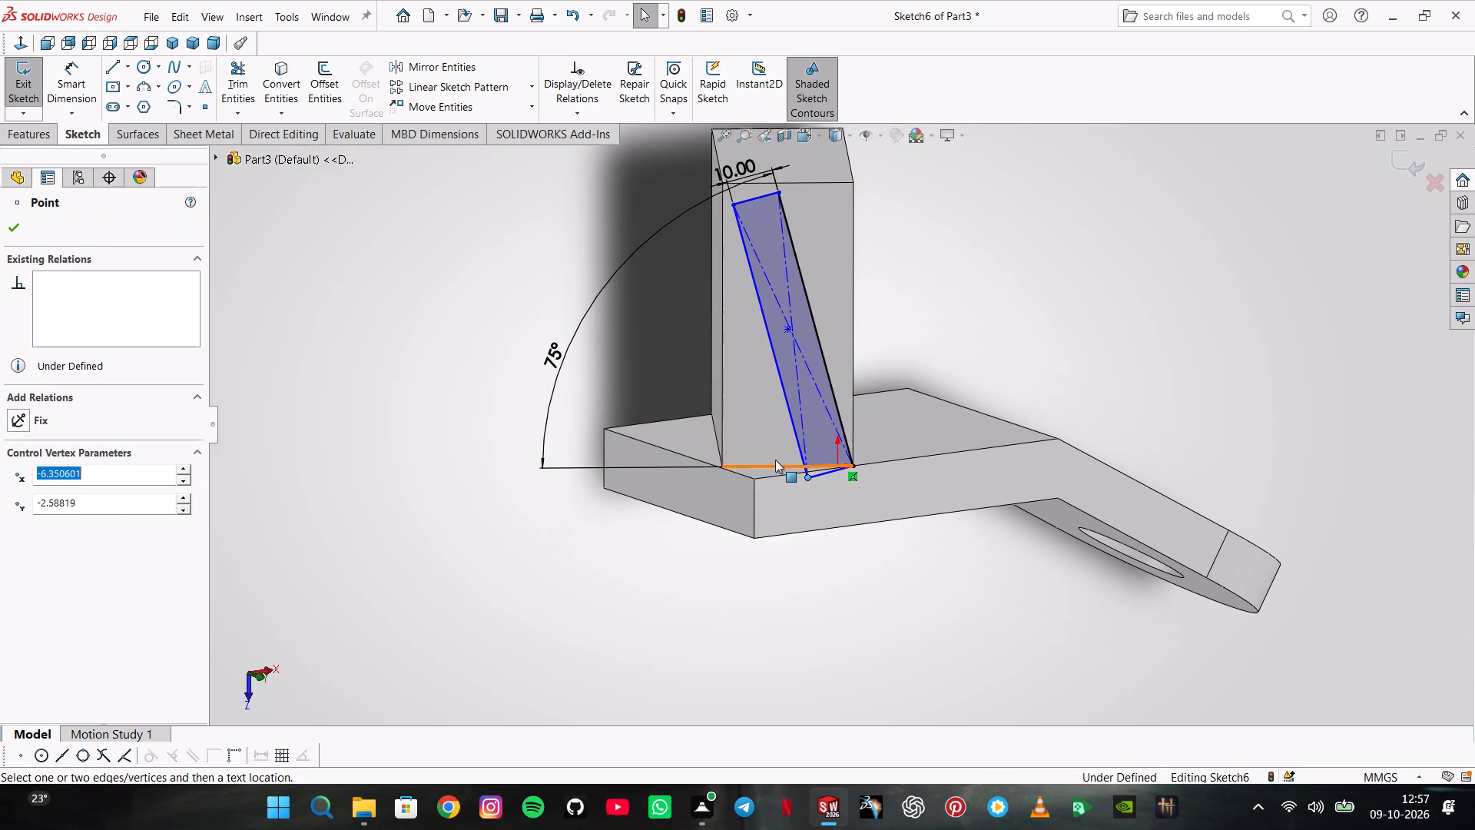
left_click(777, 466, "ctrl")
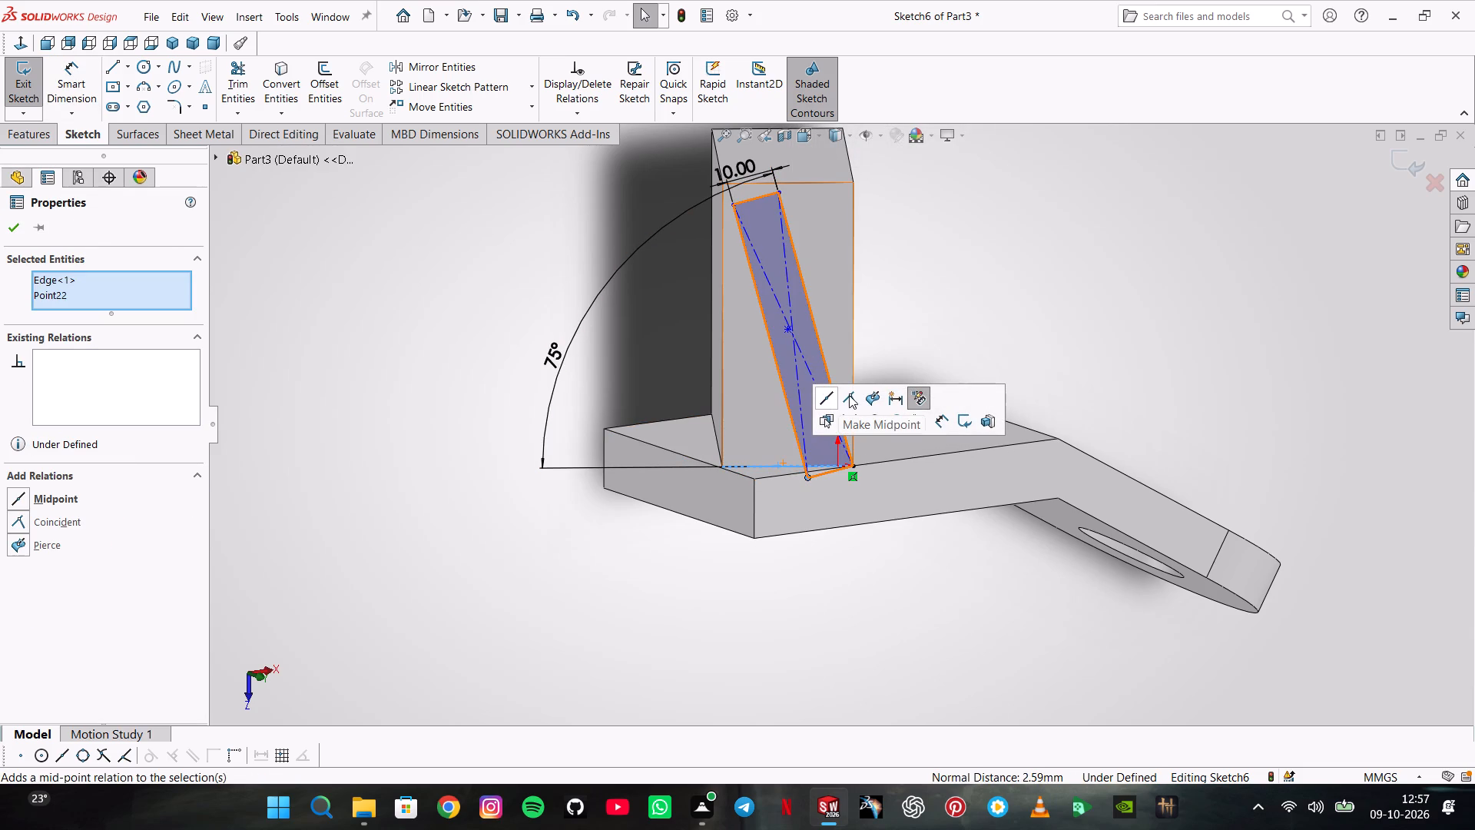
left_click(850, 395)
scroll(813, 472, "down", 6)
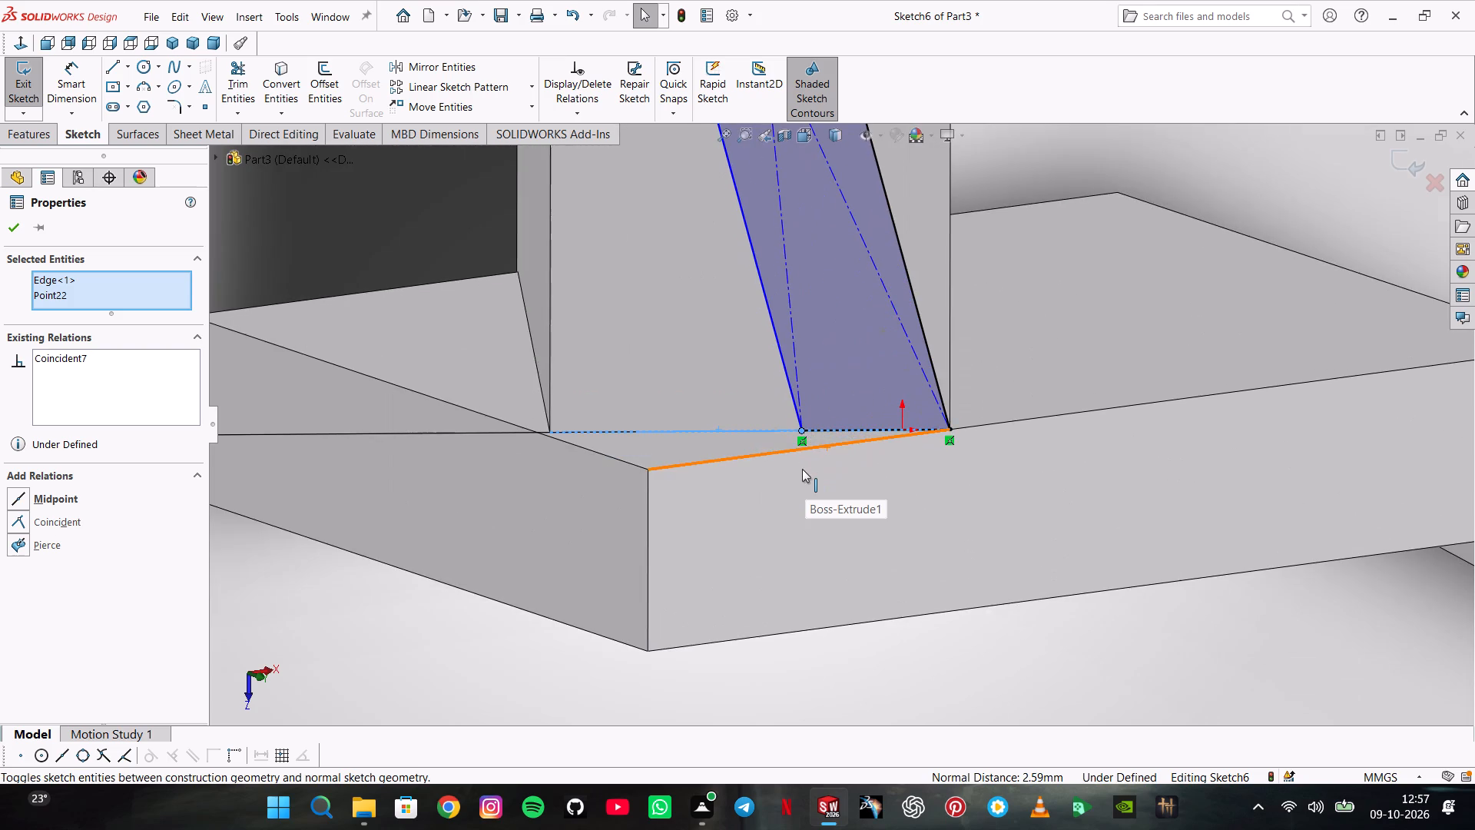
scroll(813, 436, "down", 6)
scroll(896, 384, "up", 9)
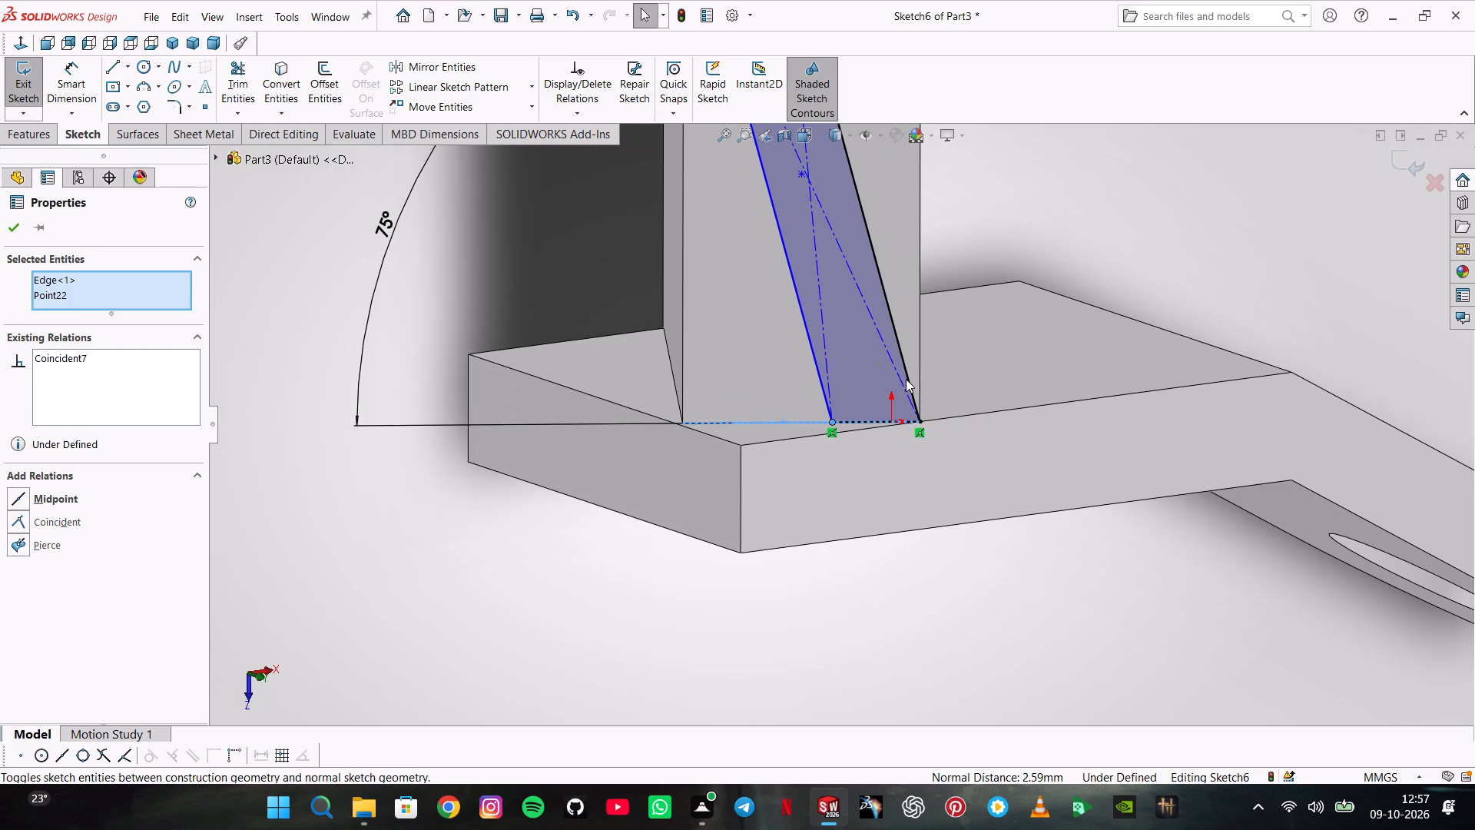
key("Escape")
key("Escape")
Convert the outline of the block's side face into sketch entities.
scroll(830, 297, "up", 2)
left_click(777, 320)
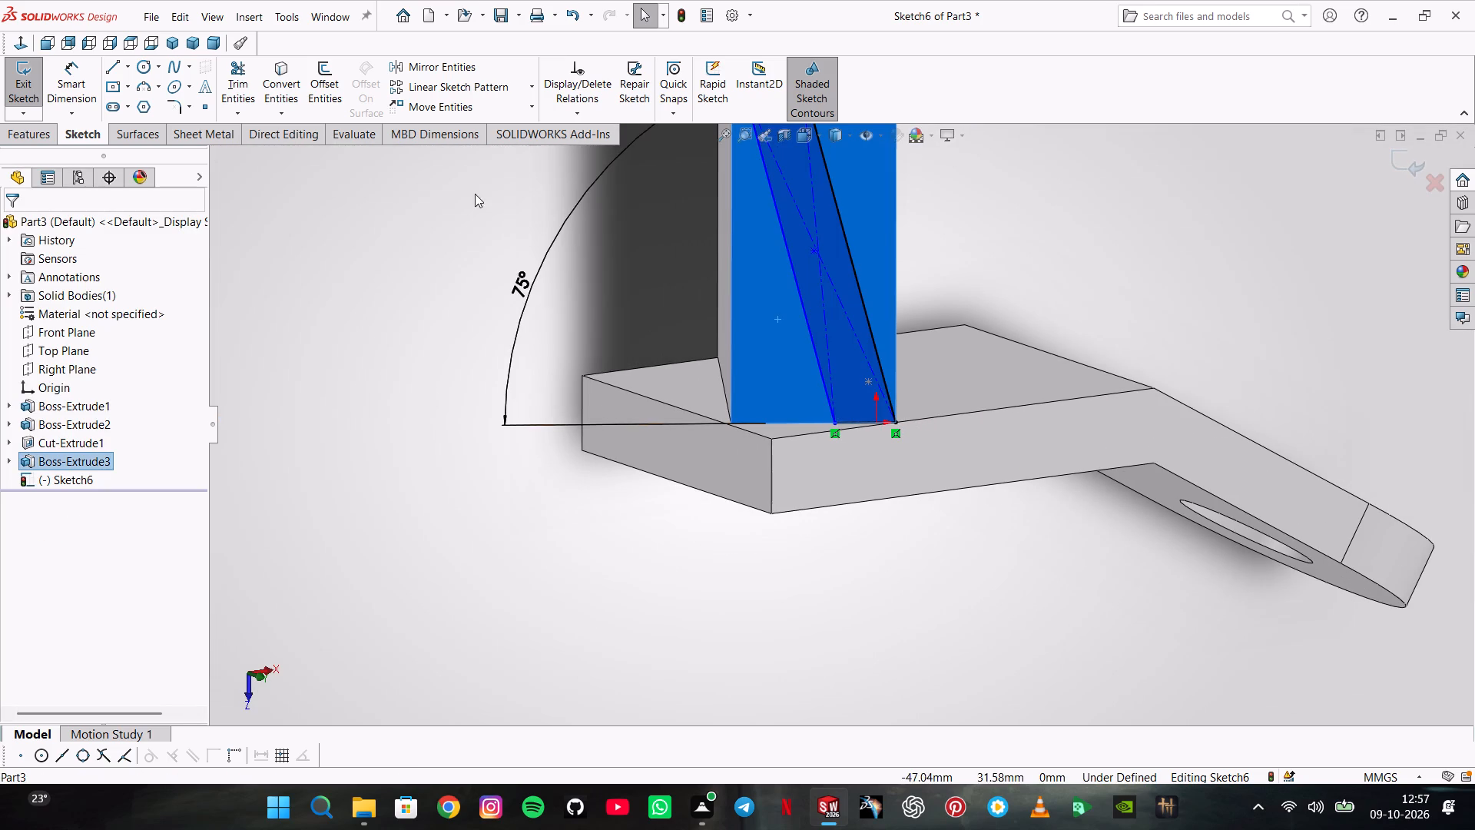
left_click(282, 87)
Dimension the height from the profile's base corner to the far corner of its 75-degree long side and set it to 60 mm.
scroll(820, 312, "up", 4)
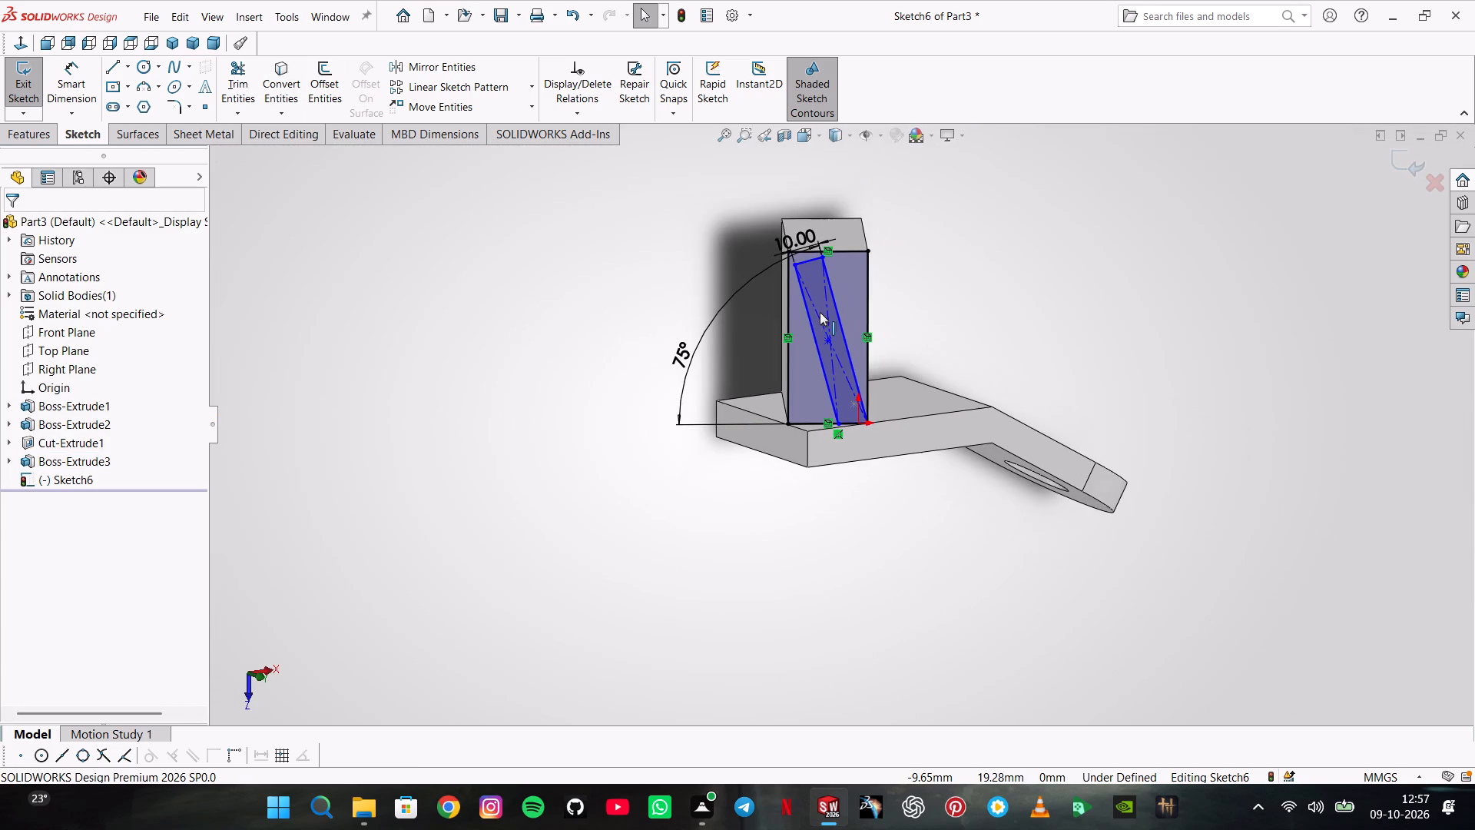
scroll(834, 284, "down", 6)
scroll(834, 286, "up", 2)
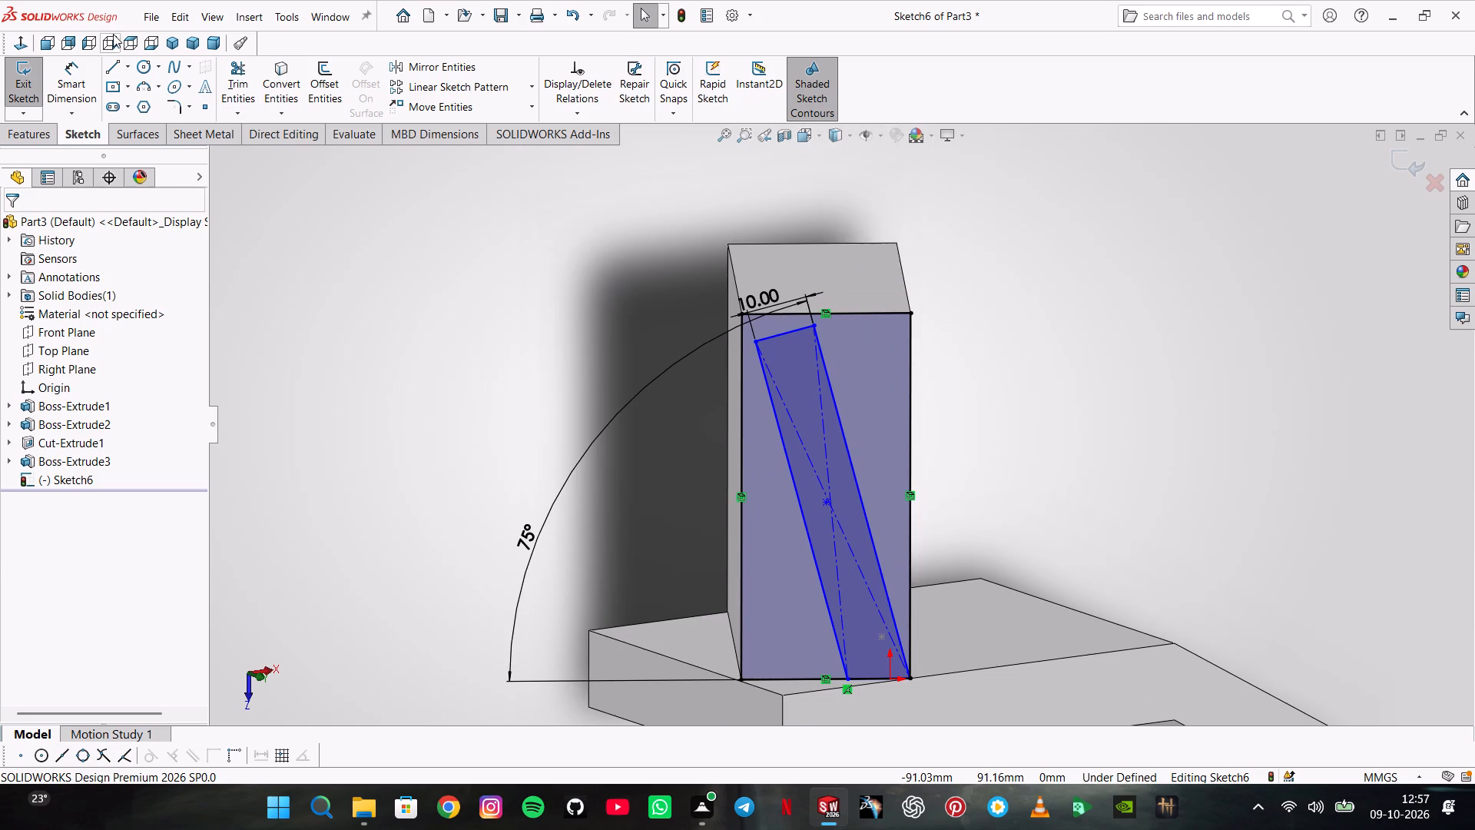
left_click(85, 76)
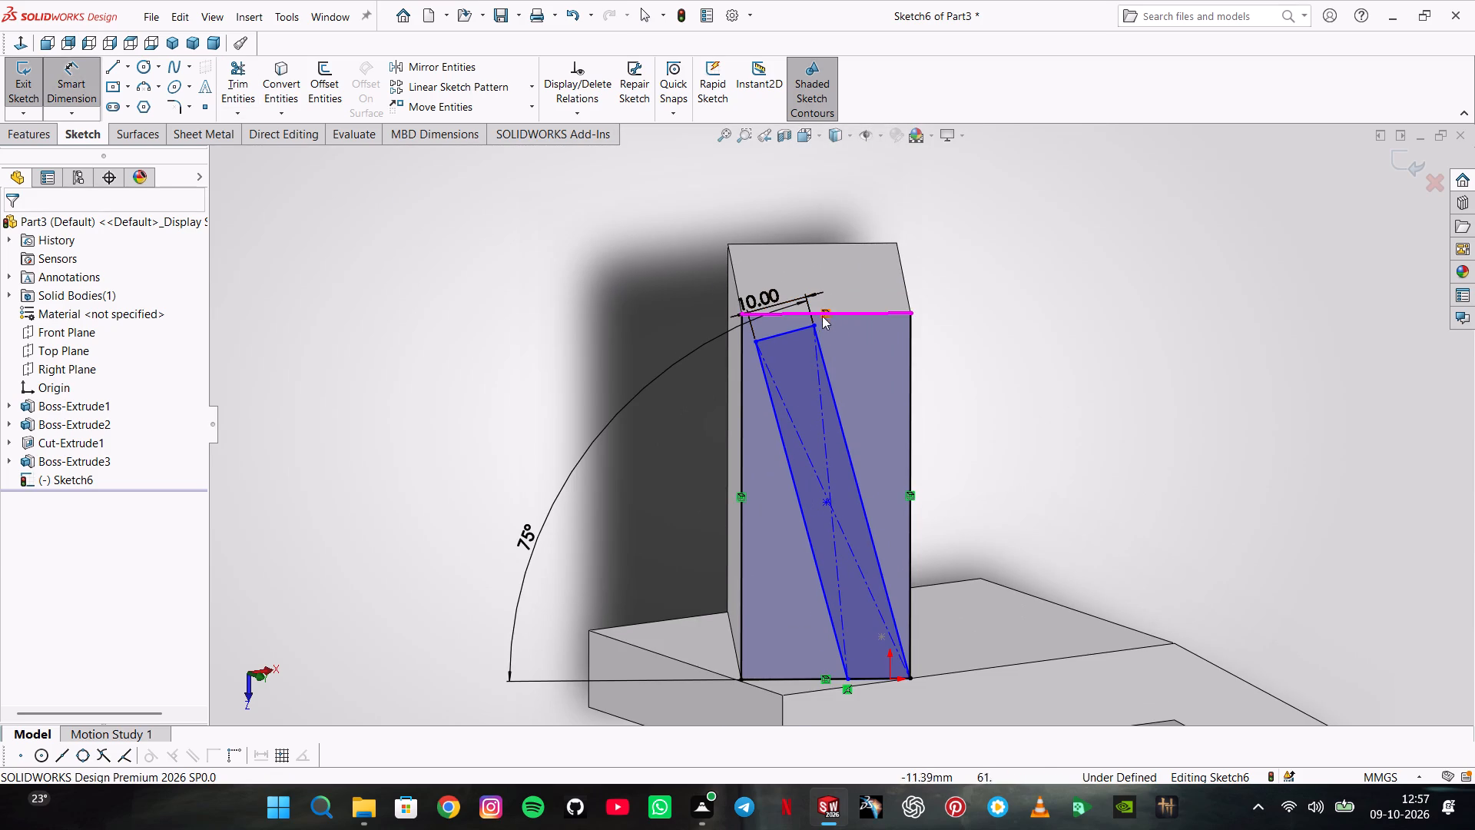
left_click(816, 326)
scroll(851, 473, "up", 3)
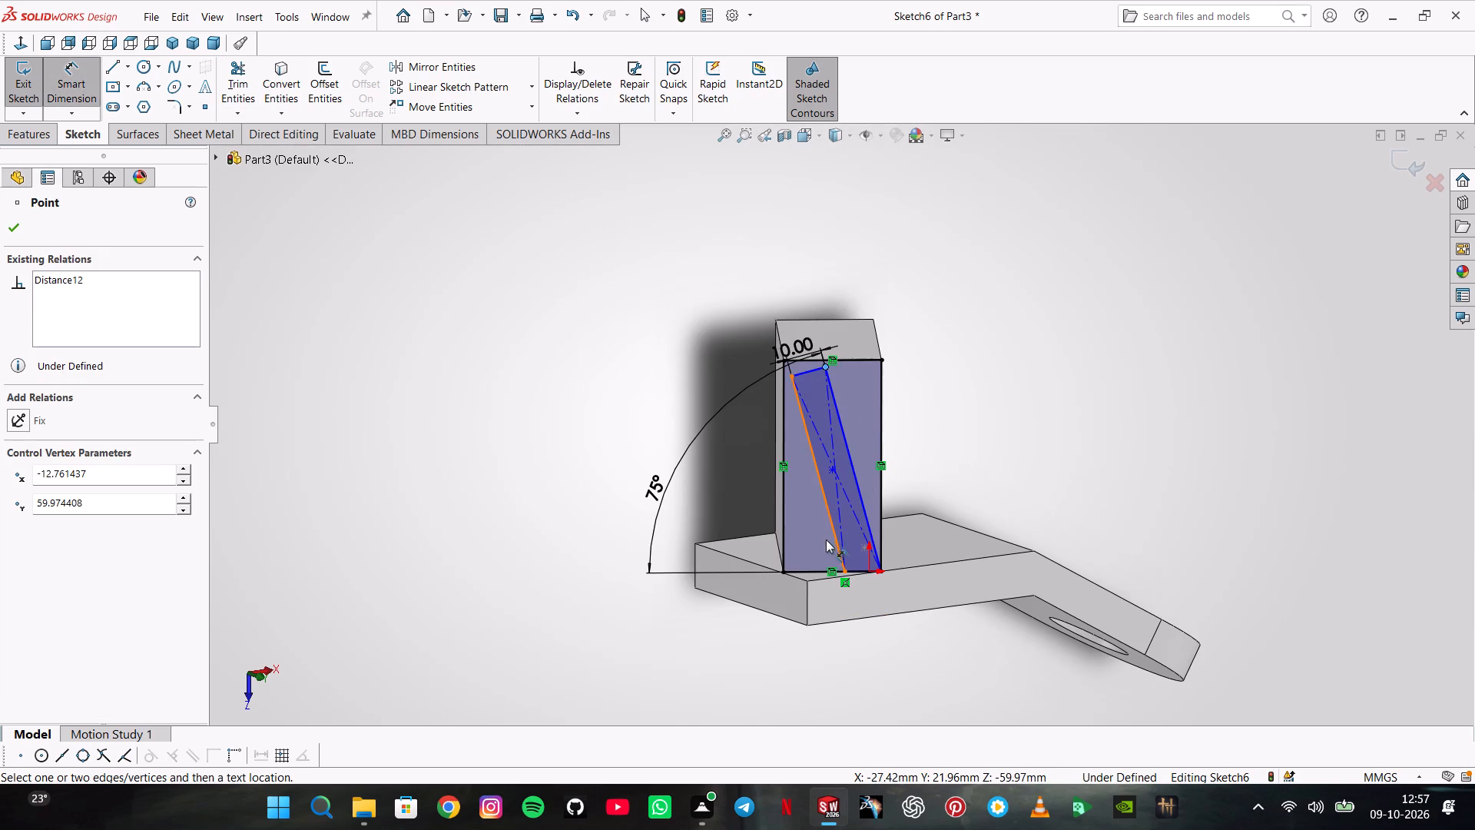
left_click(847, 572)
left_click(963, 501)
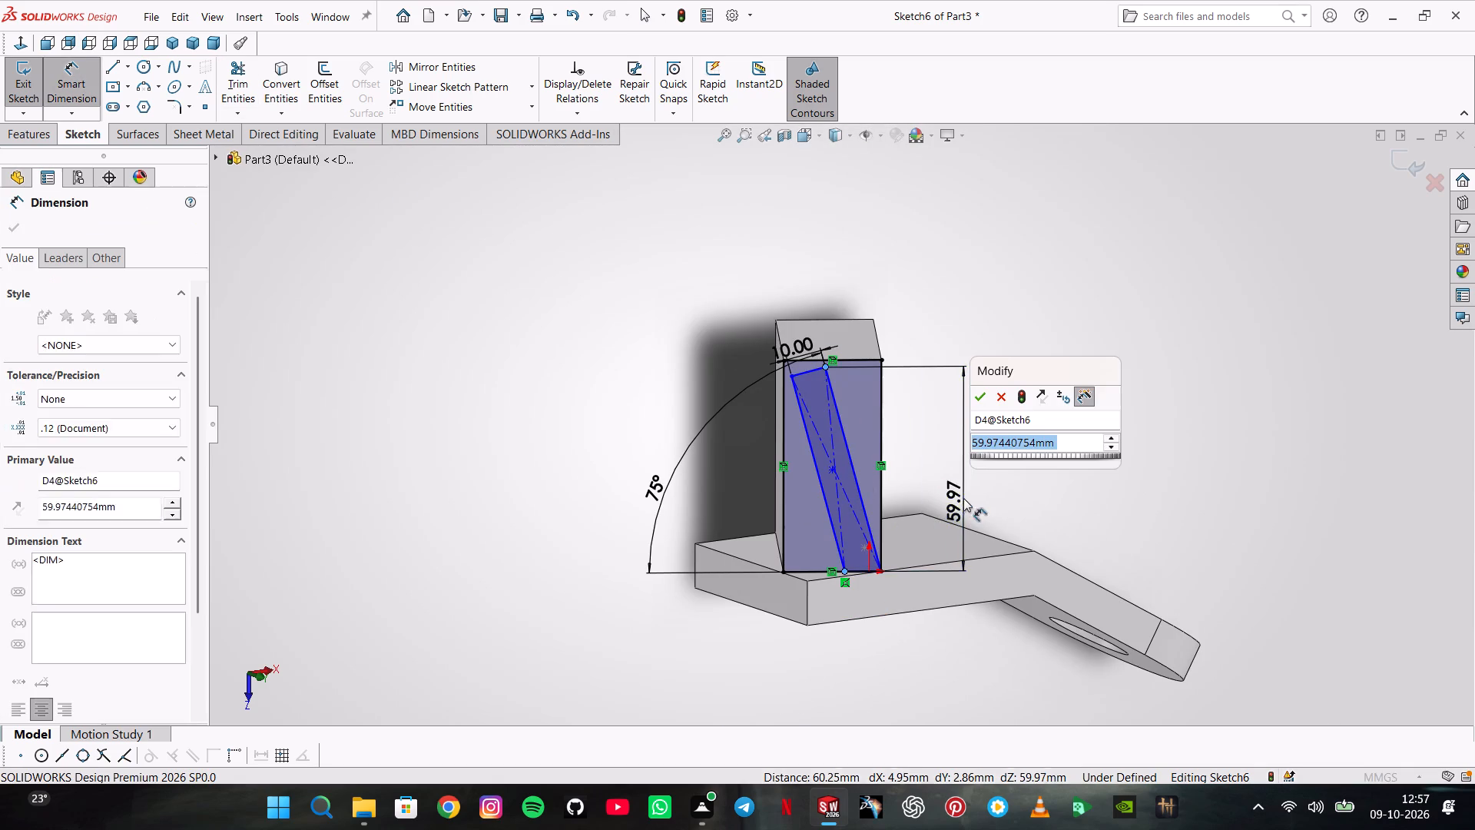
key("6")
key("0")
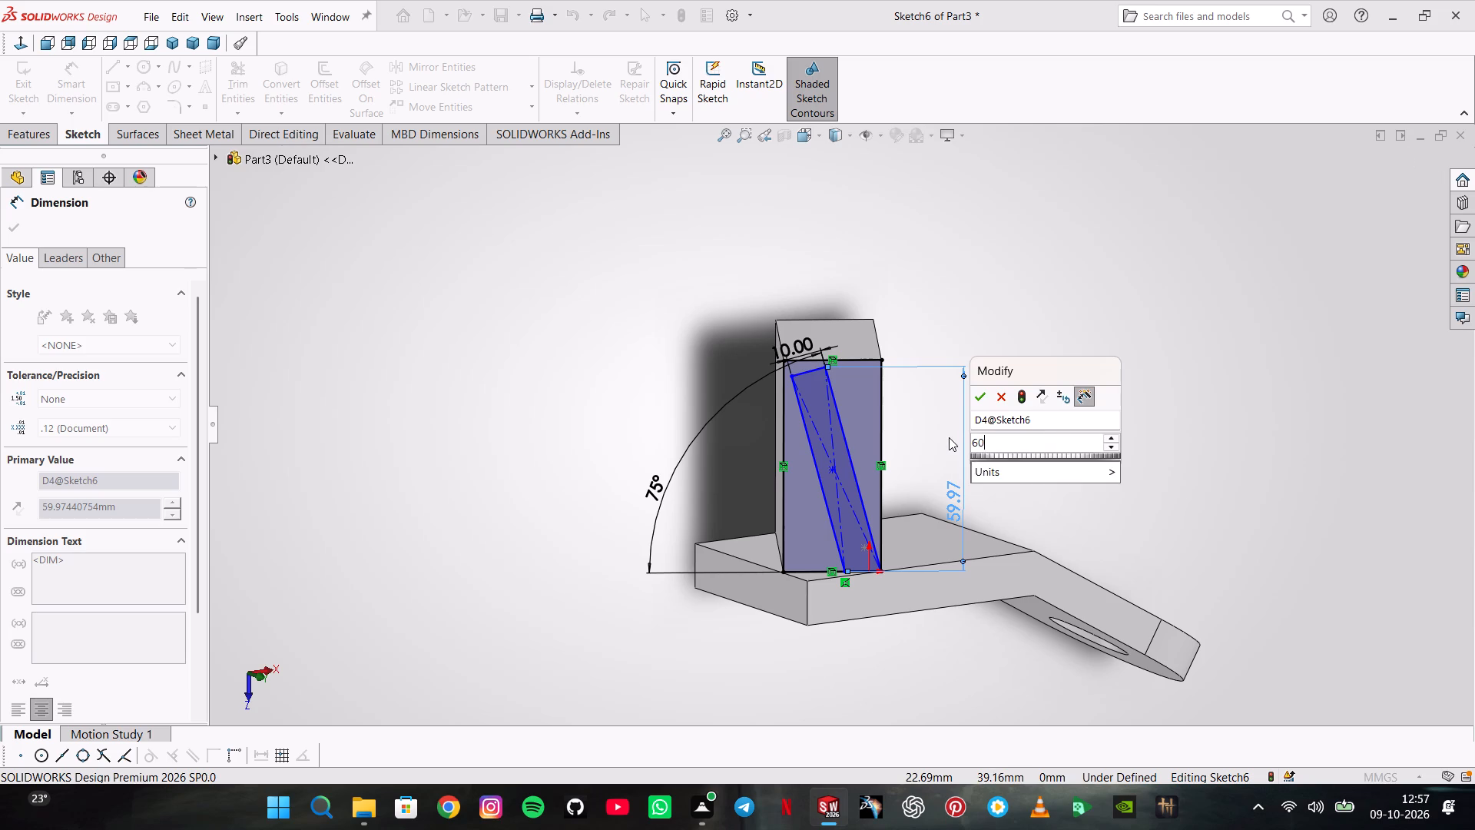
key("Return")
Dimension the height of the profile's other far corner above the same base corner and set it to 60 mm.
left_click(795, 380)
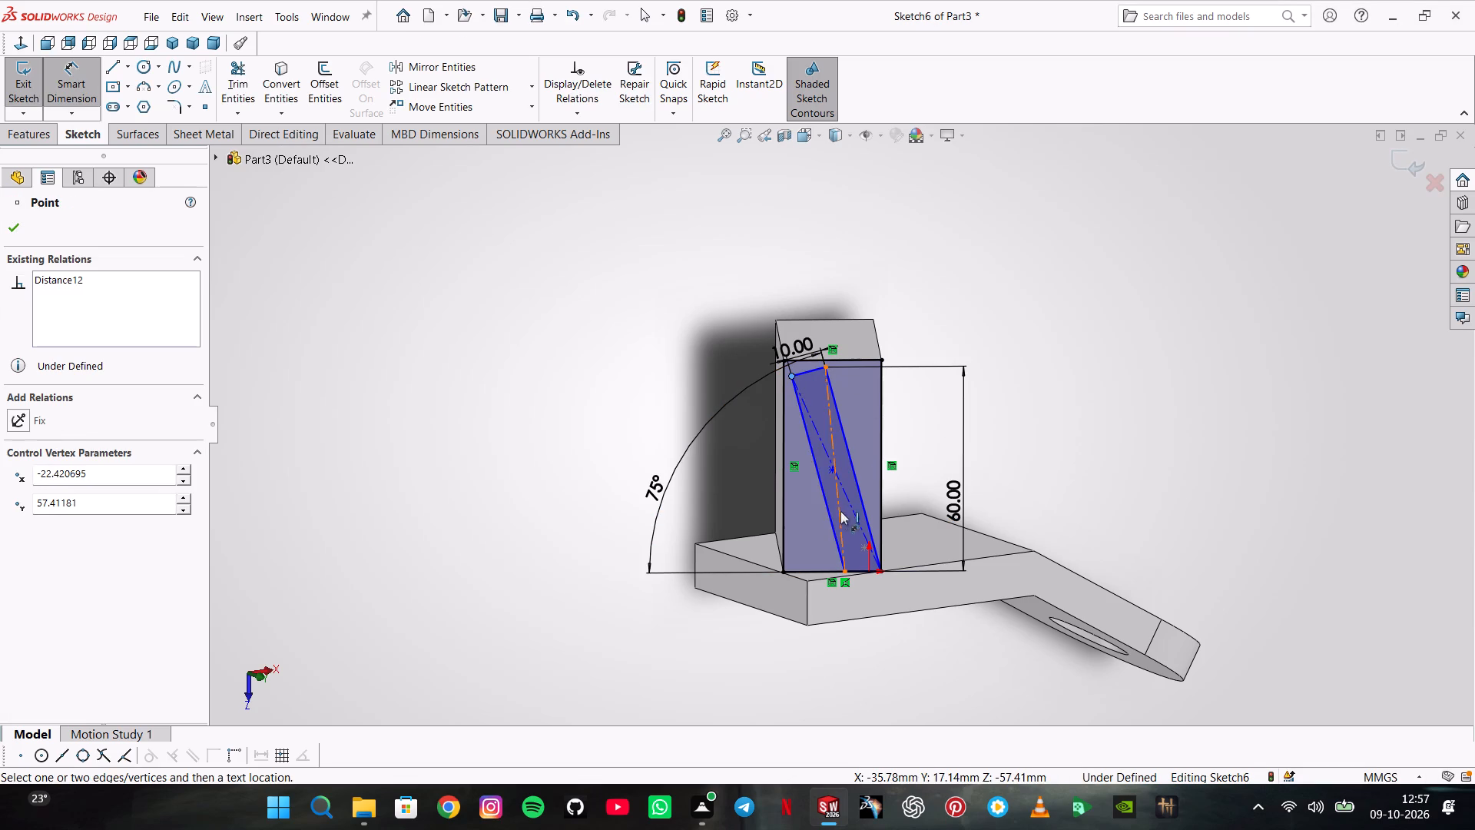
left_click(843, 574)
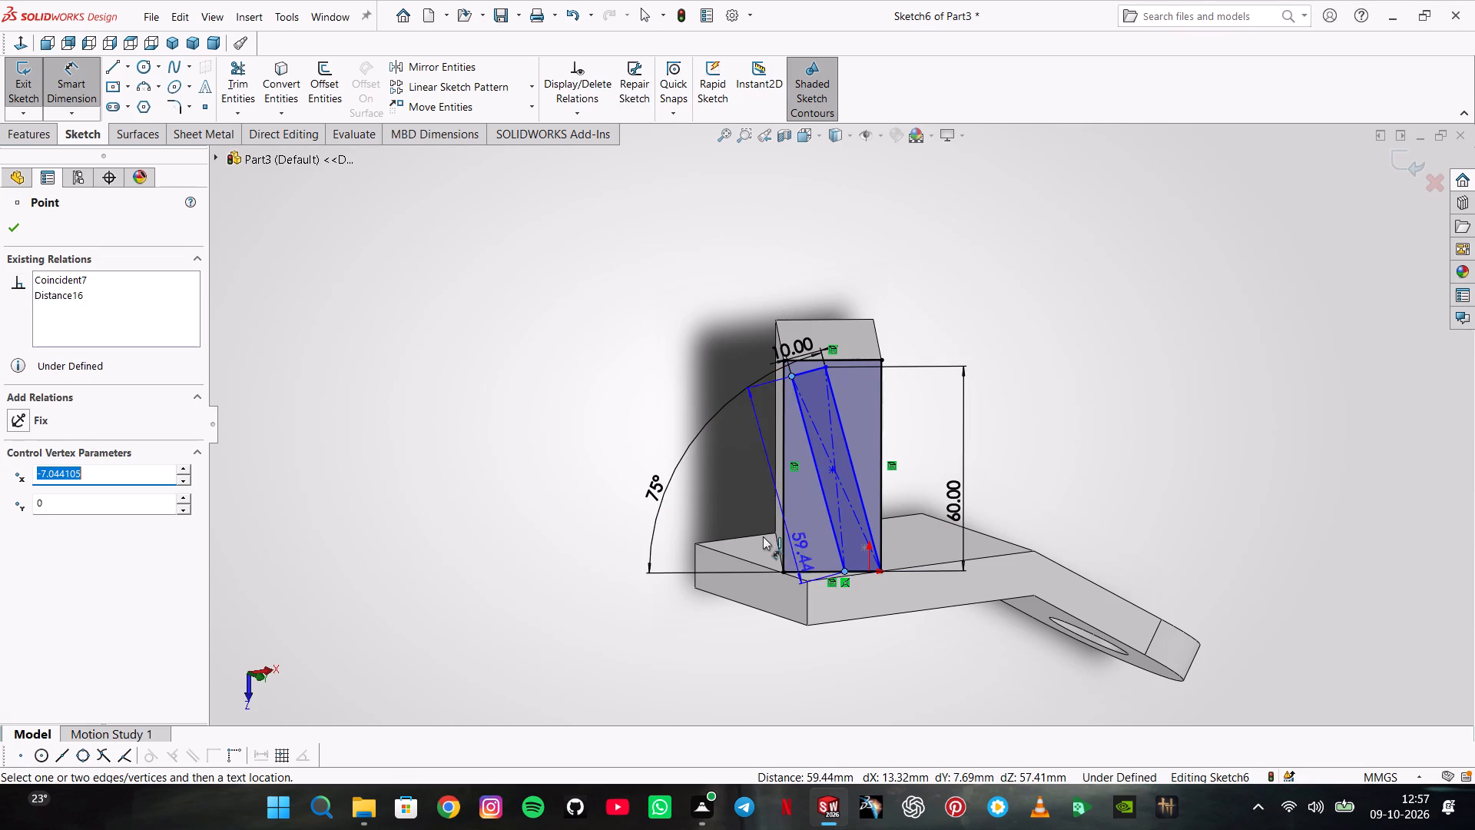
left_click(586, 454)
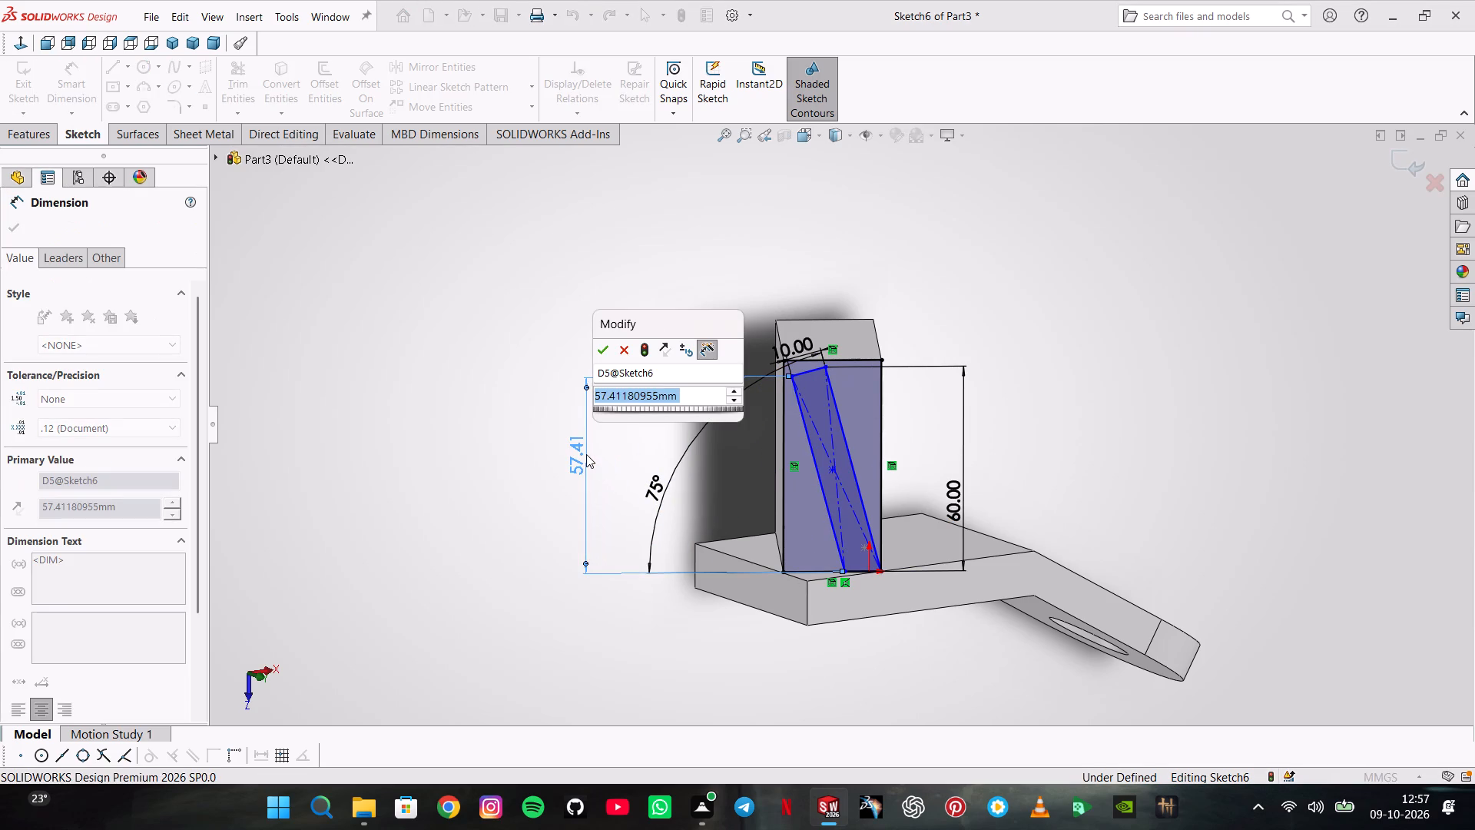
type("60")
key("Return")
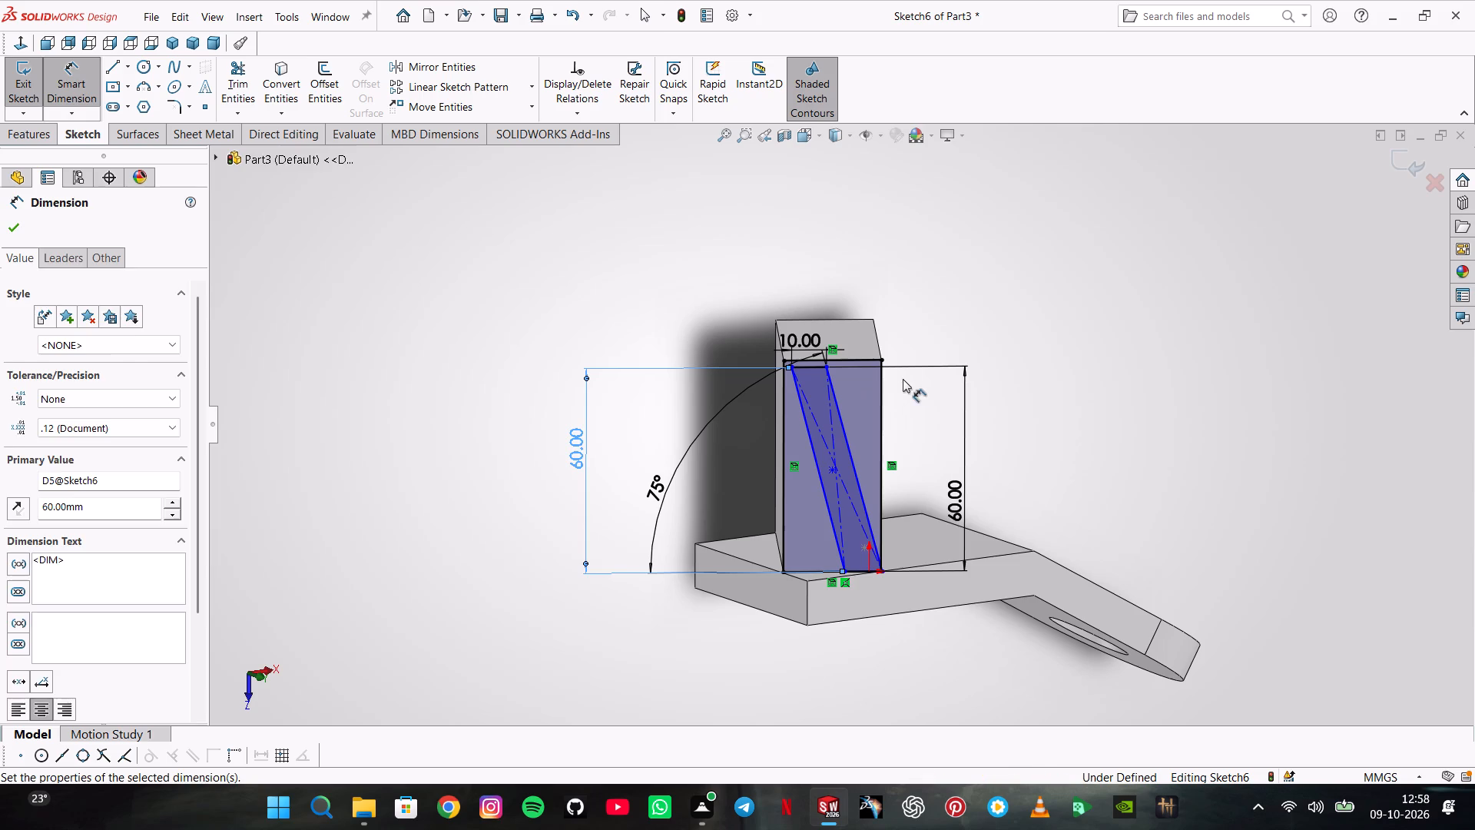
key("Escape")
key("Escape")
Extrude-cut the region of the block face surrounding the slanted profile, blind to 62 mm, leaving the slanted strip.
scroll(833, 395, "down", 3)
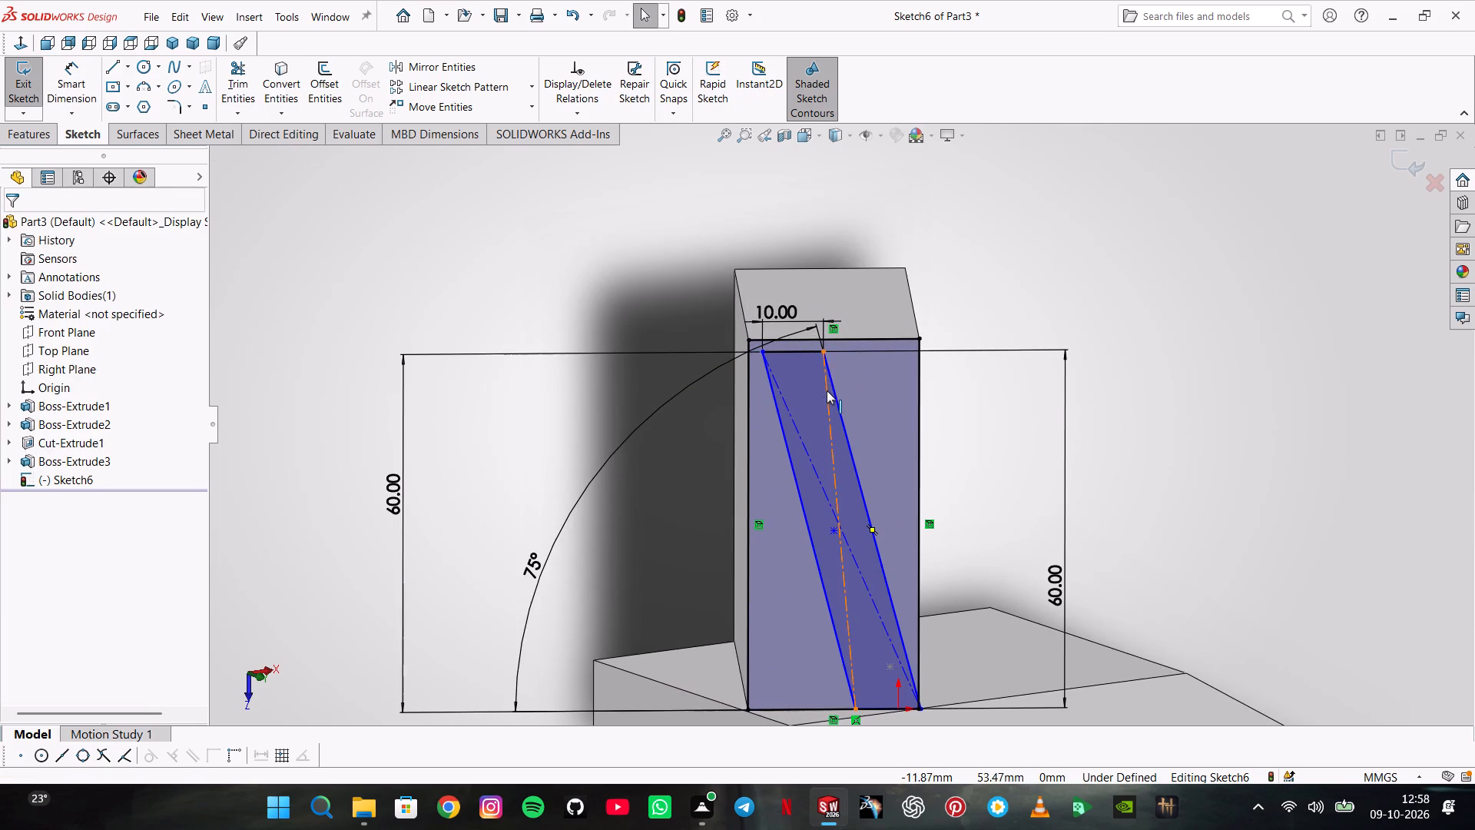
scroll(826, 389, "up", 3)
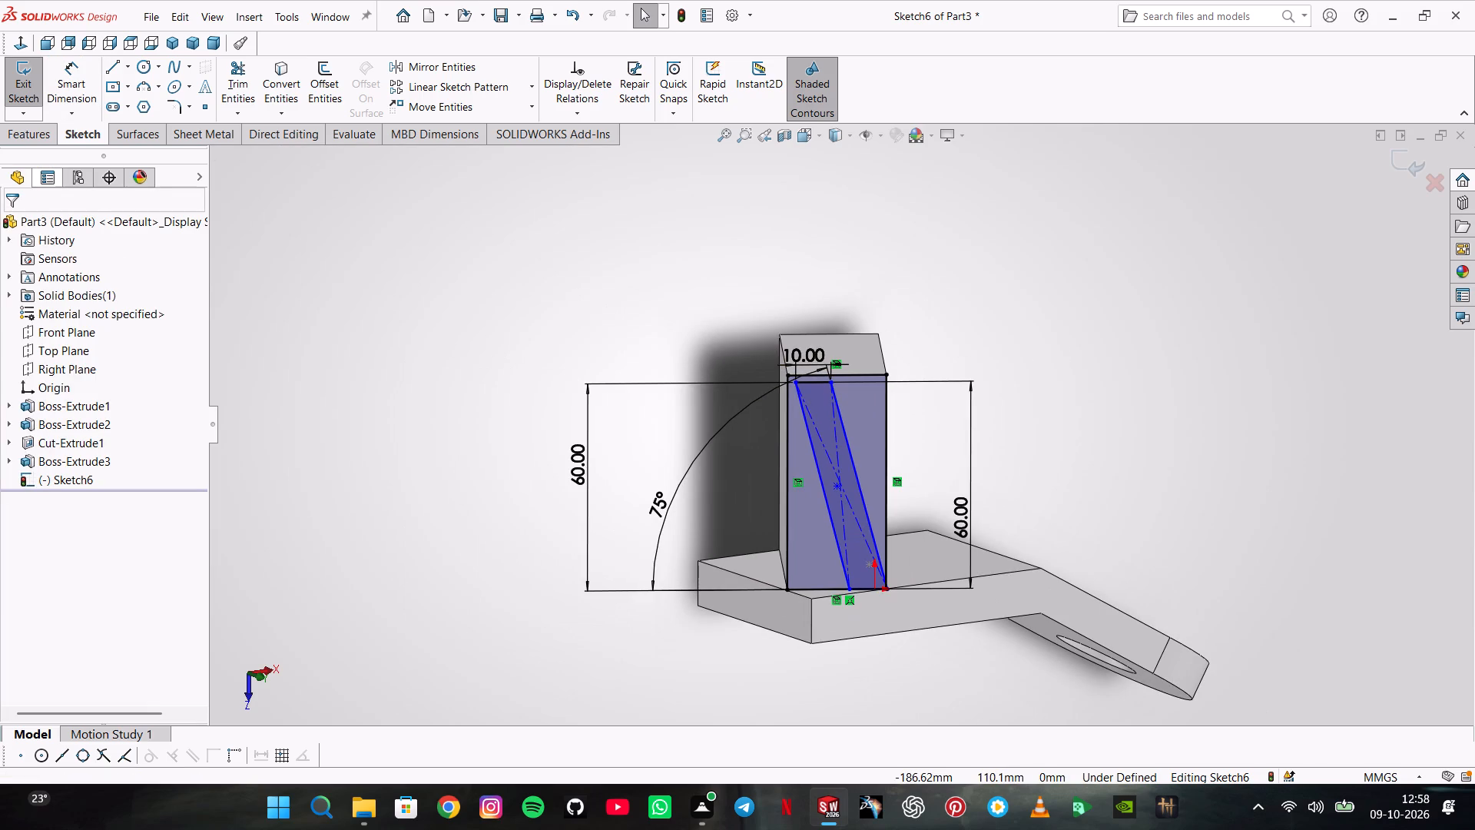
left_click(60, 95)
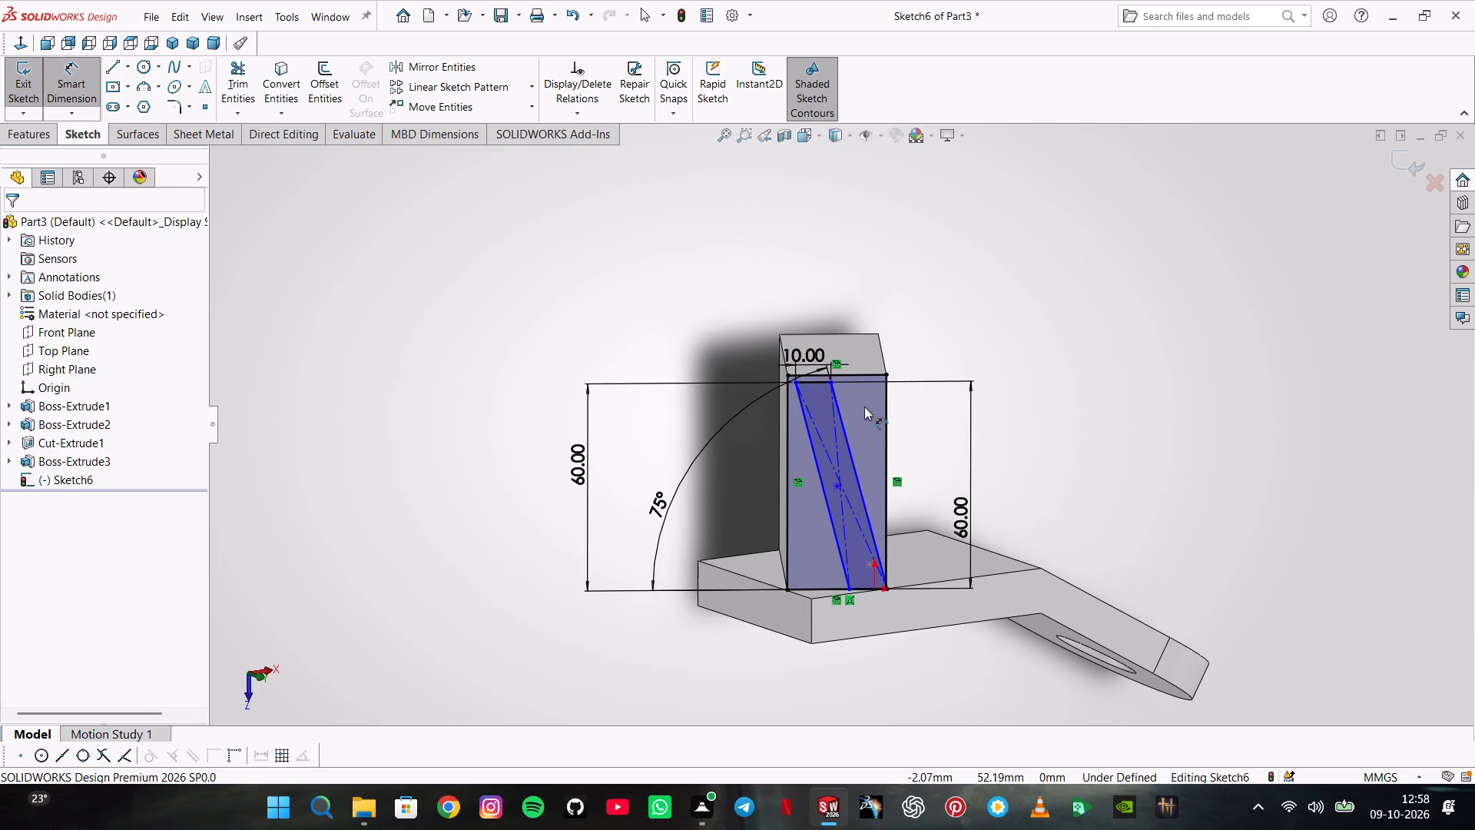
left_click_drag(12, 138, 18, 138)
left_click(330, 84)
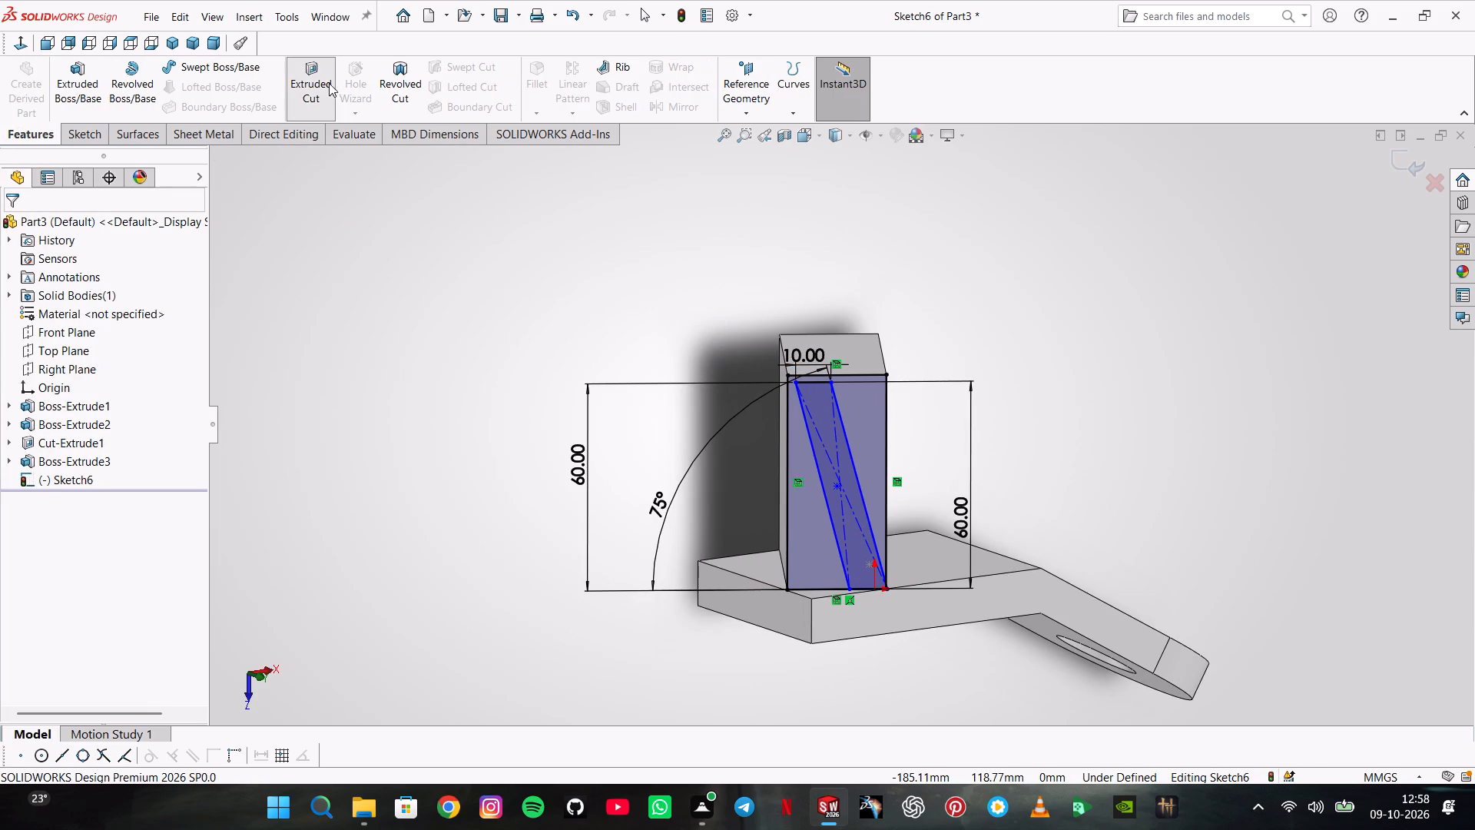
left_click(939, 275)
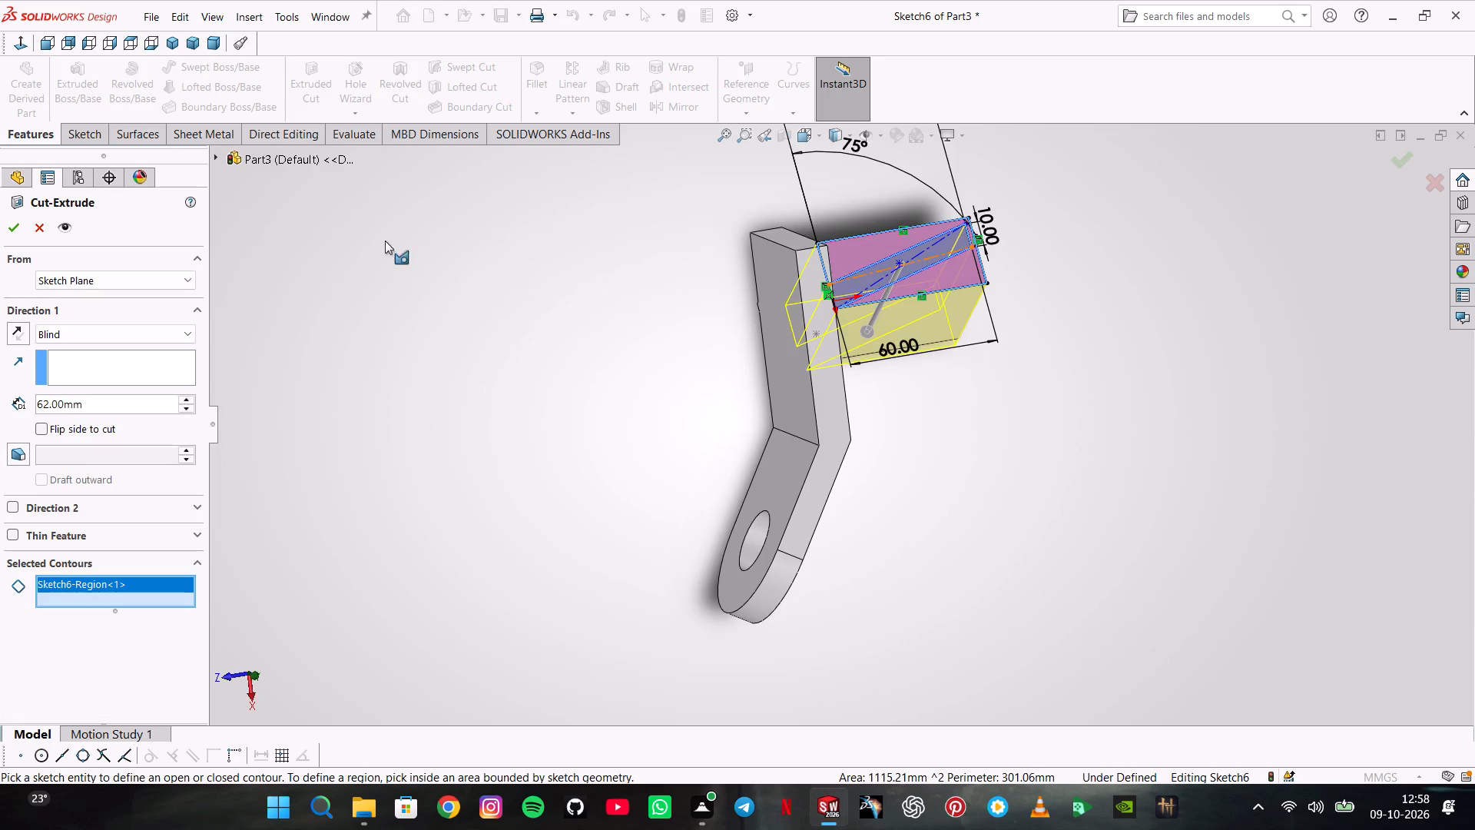
left_click(0, 223)
left_click(15, 225)
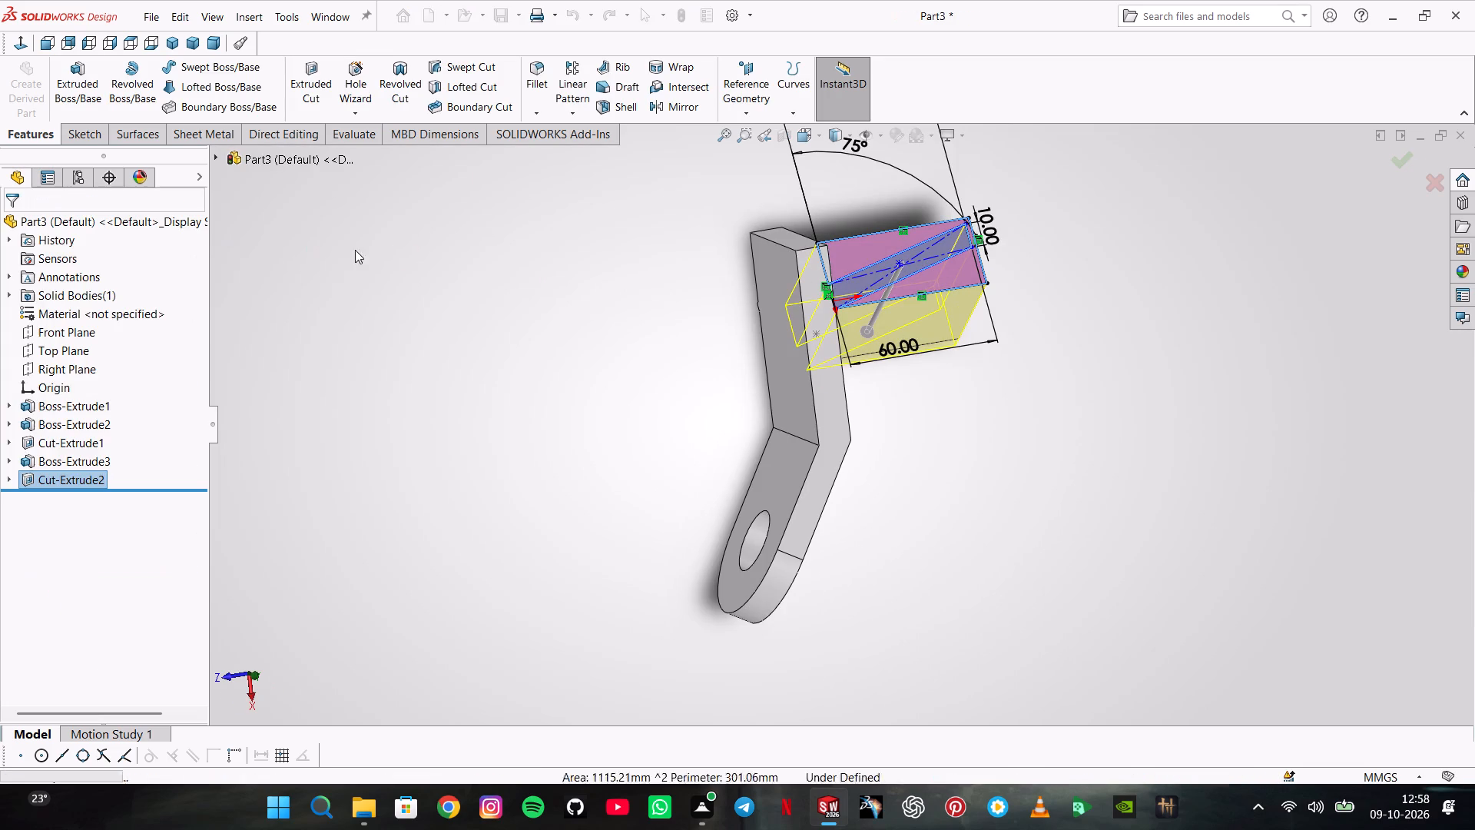
left_click(496, 234)
left_click(893, 312)
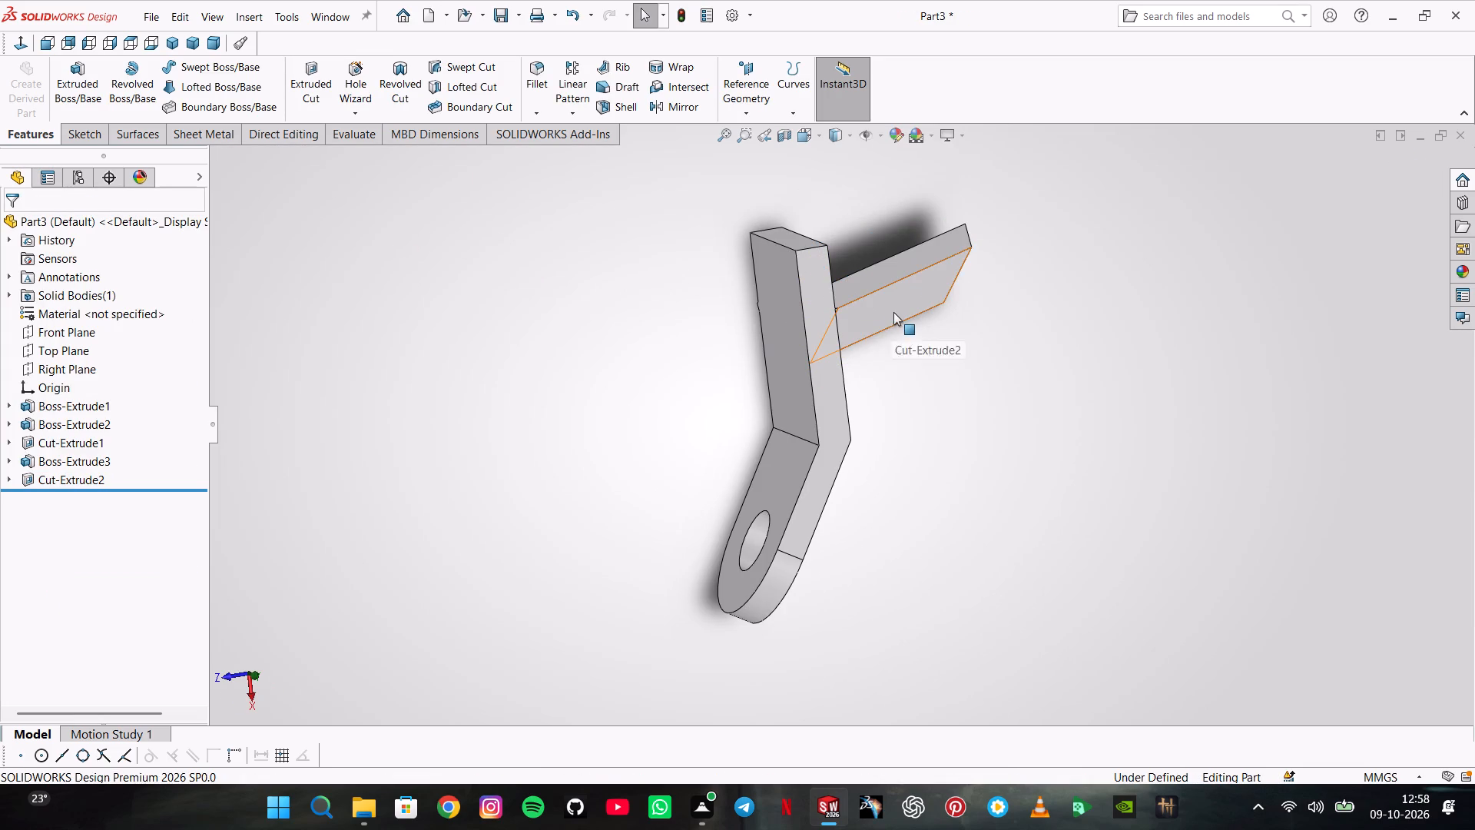
Sketch two concentric circles about 21 mm and 38 mm in diameter on the slanted plate's broad face.
left_click(956, 267)
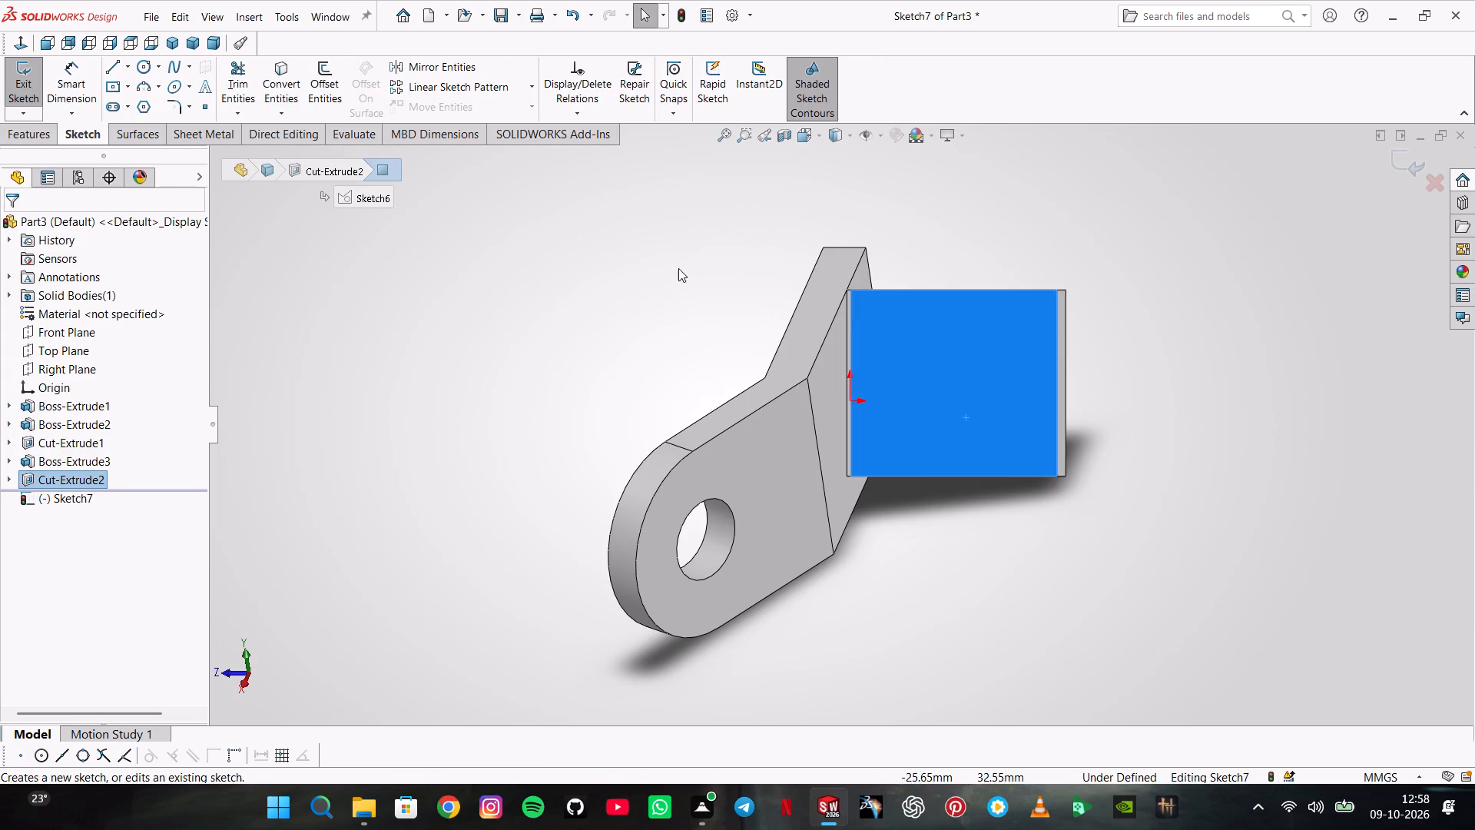
left_click(134, 72)
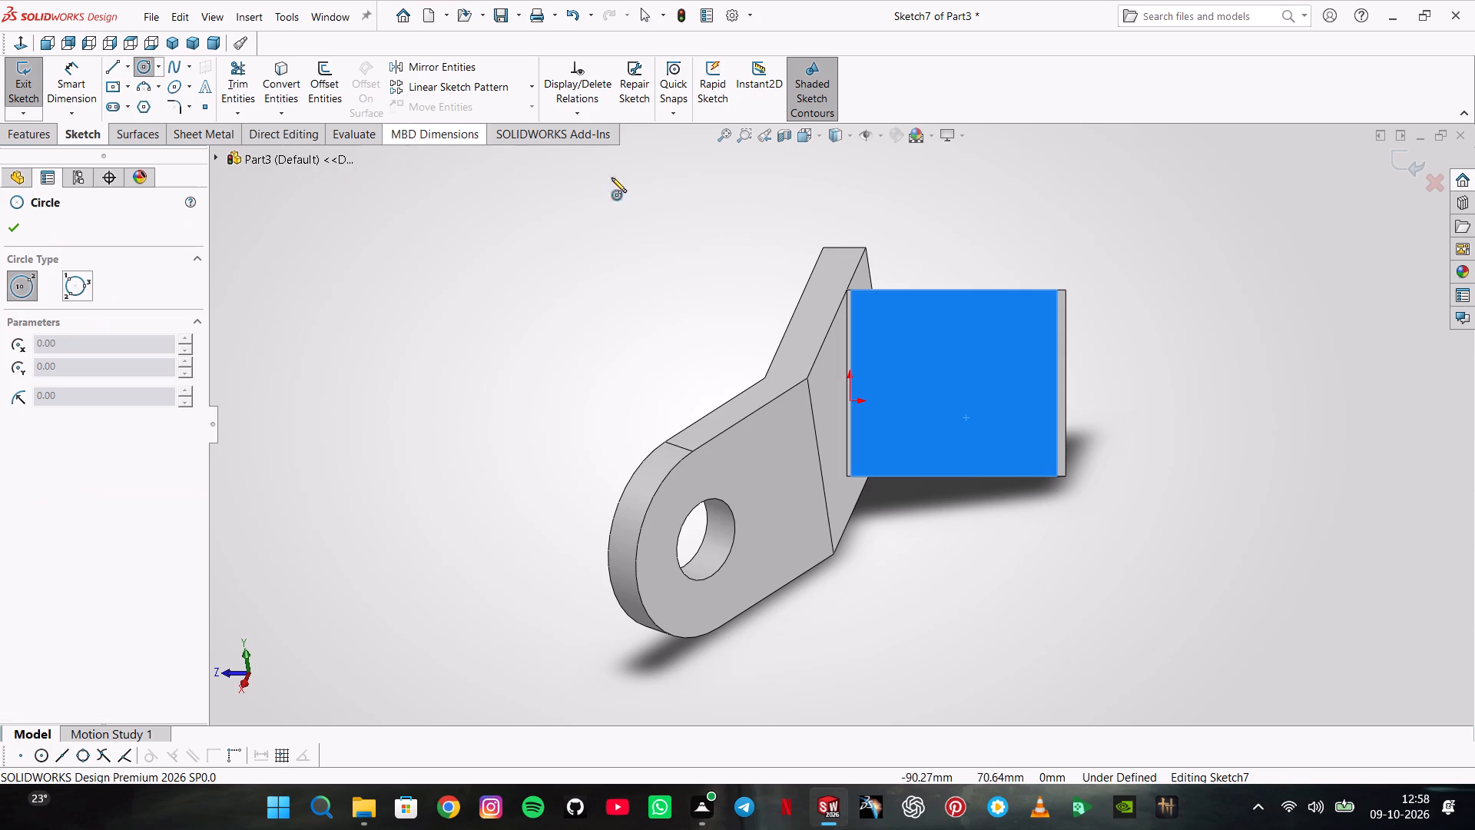
left_click(991, 381)
left_click(1010, 352)
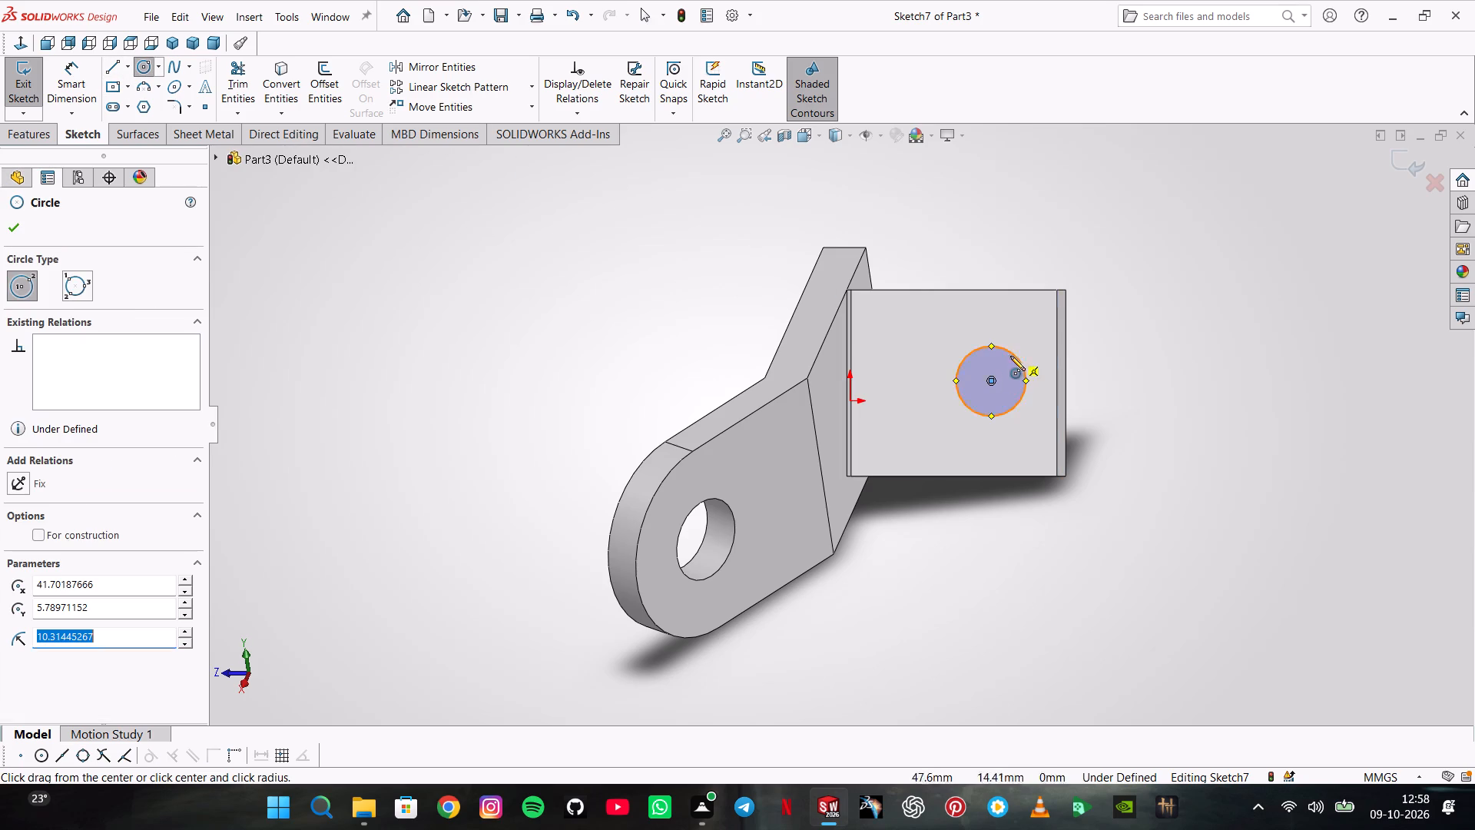
left_click(992, 378)
left_click(1004, 444)
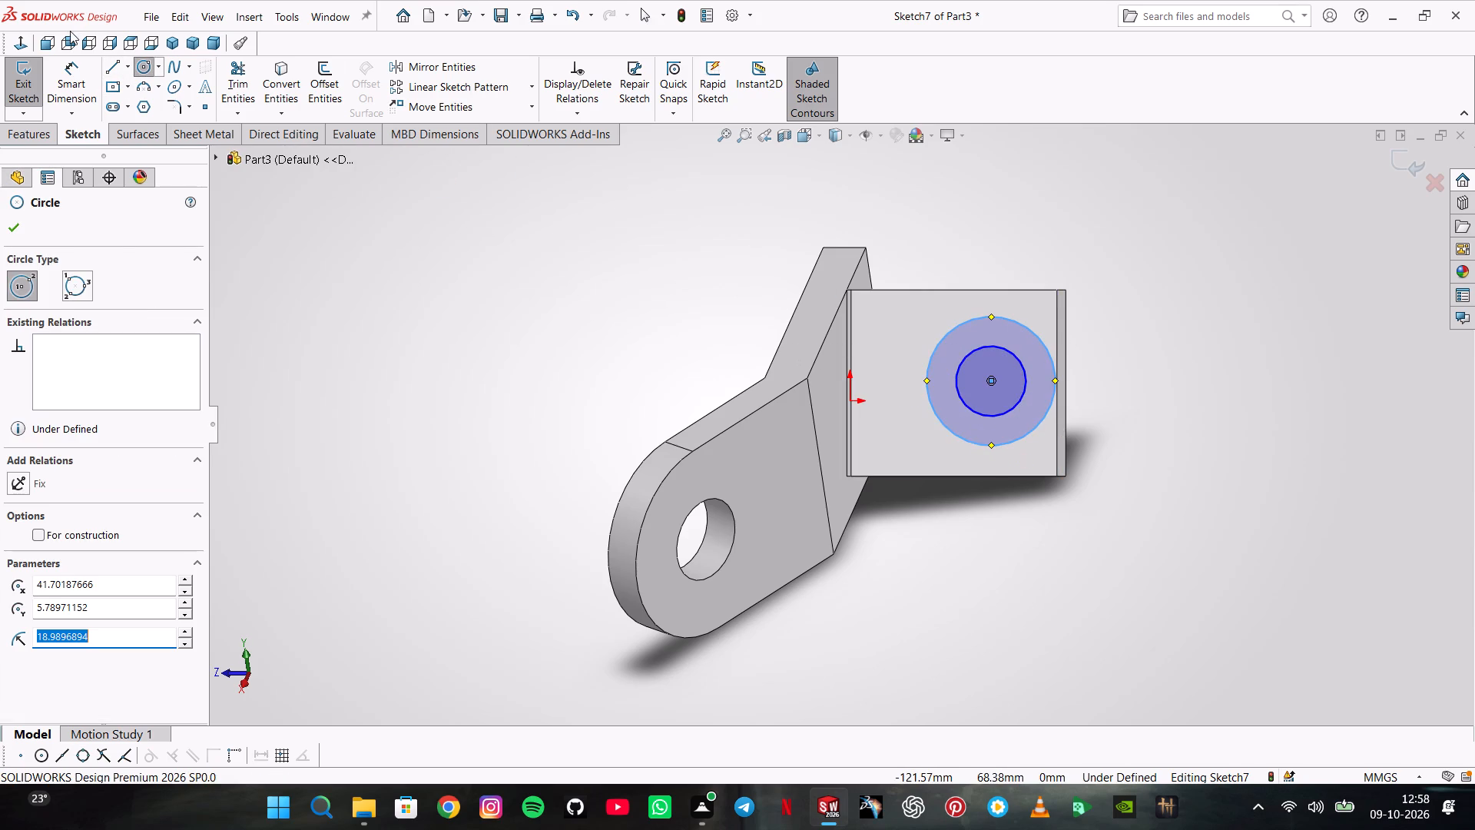
Dimension the outer circle's diameter and set it to 55/2 mm.
left_click_drag(60, 69, 79, 77)
left_click_drag(1003, 315, 1028, 316)
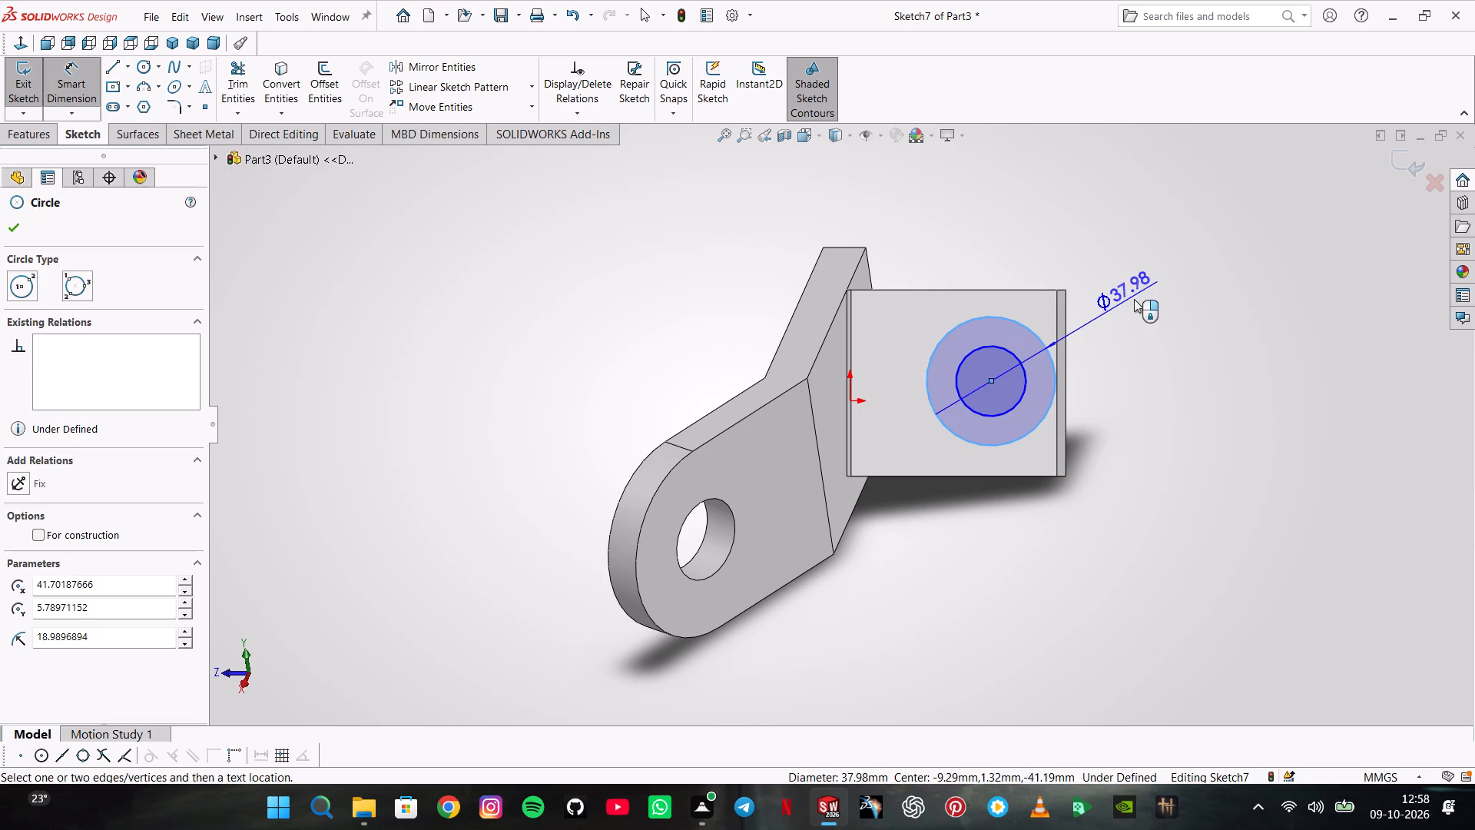
left_click(1134, 299)
type("55/2")
key("Return")
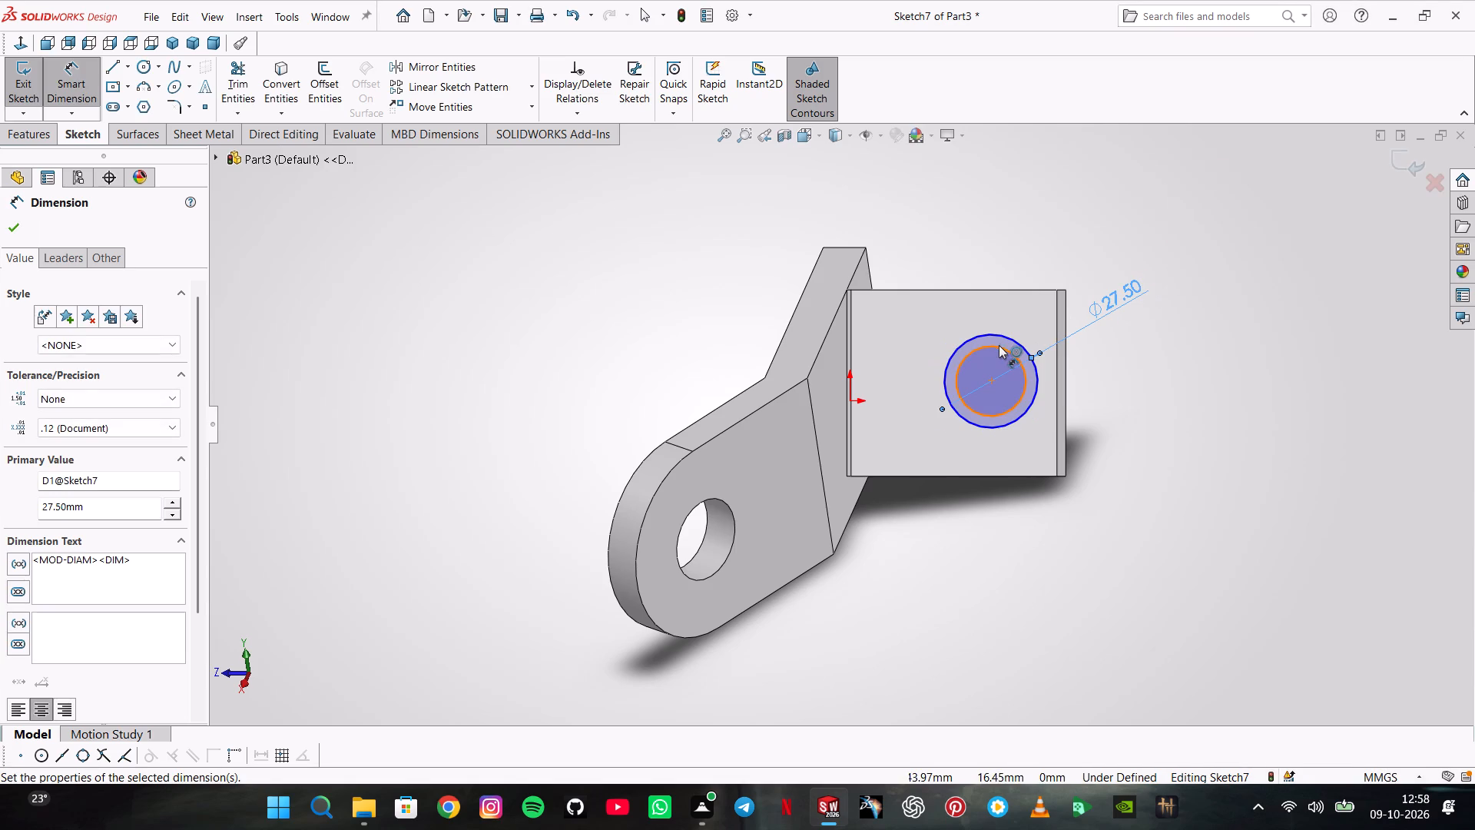
Dimension the inner circle's diameter and set it to 25 mm.
left_click_drag(1002, 353, 1009, 354)
left_click(1261, 402)
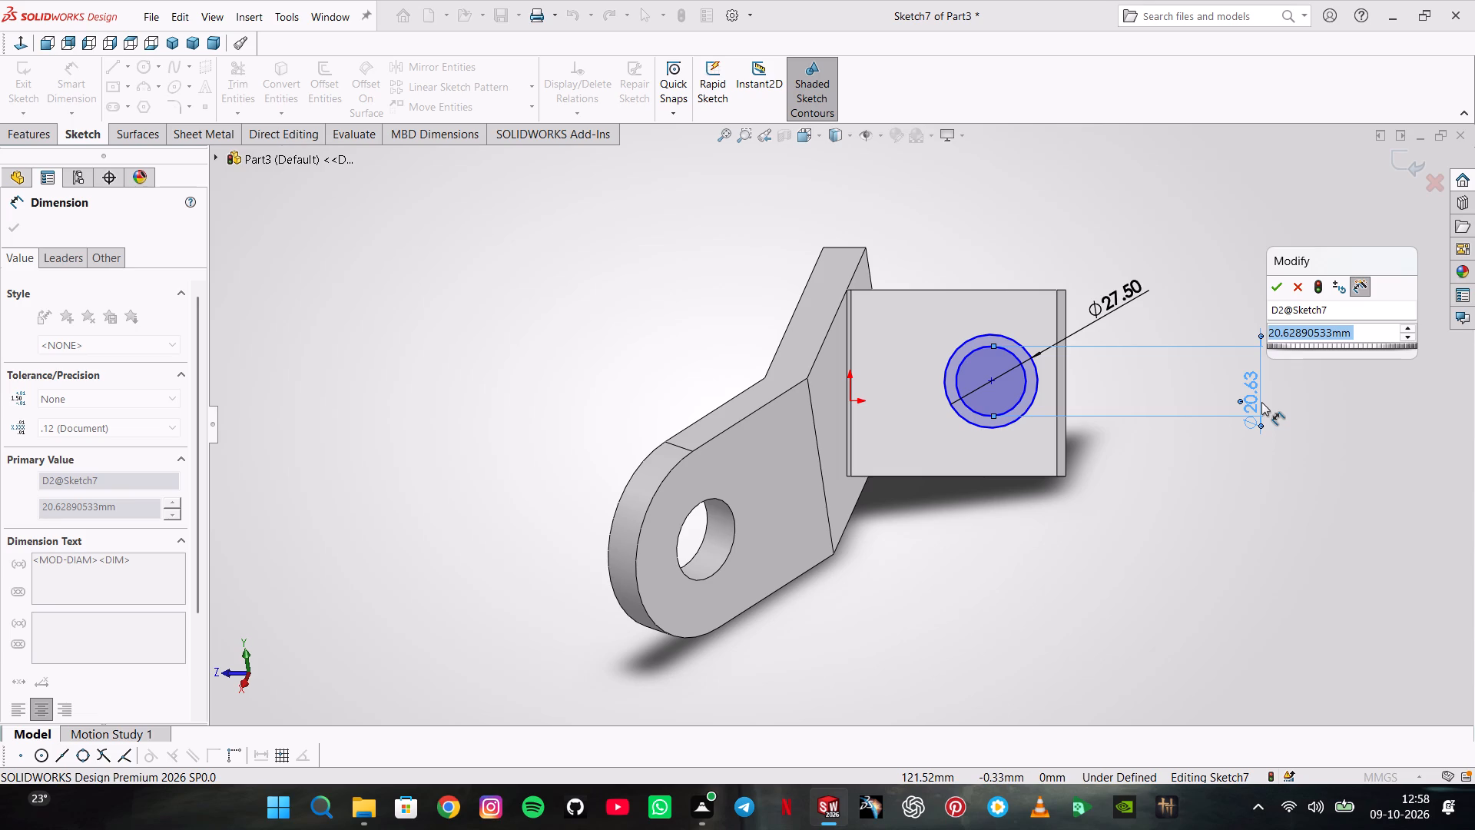
type("25")
key("Return")
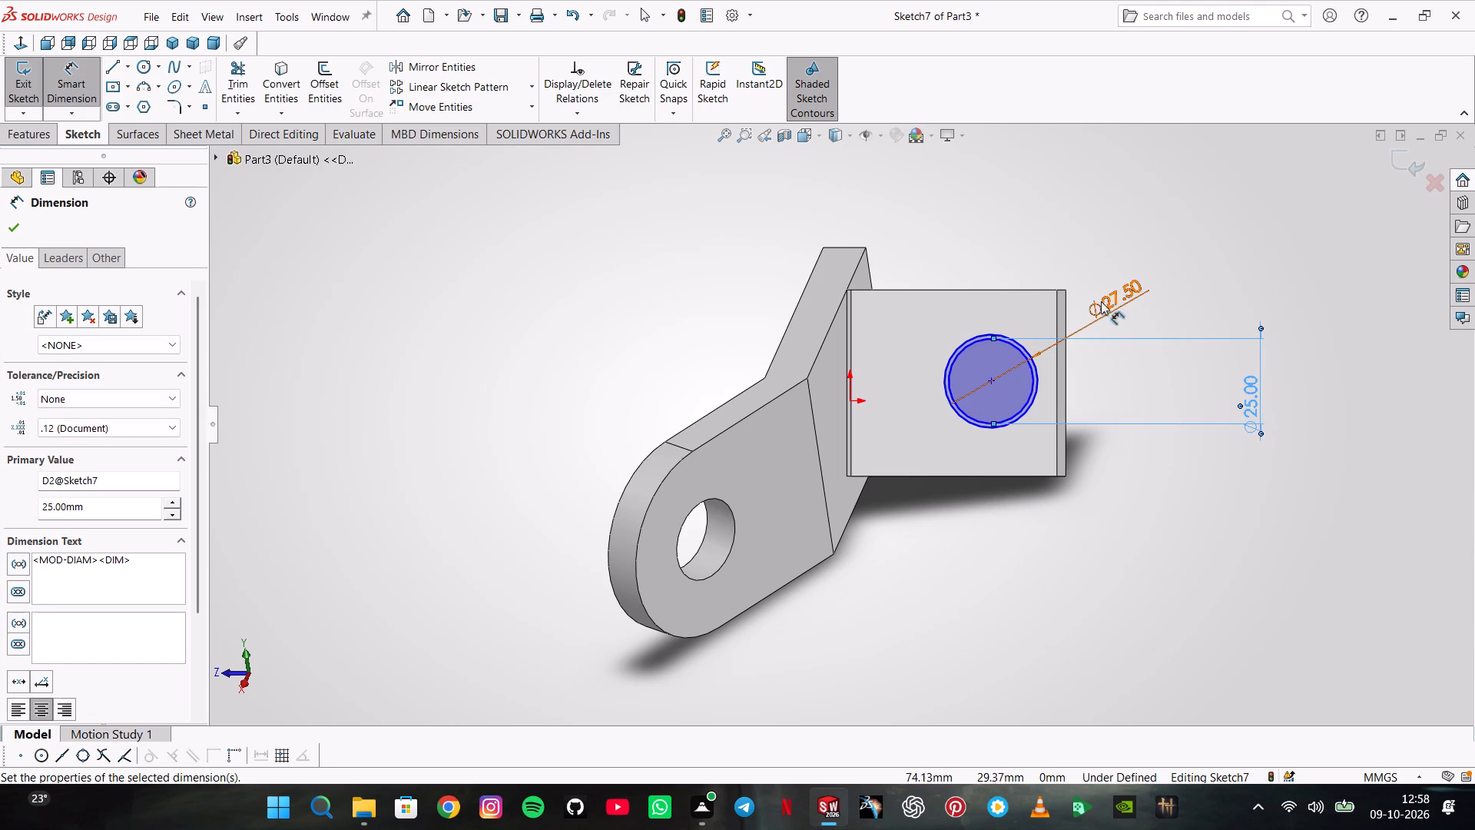
Set the outer circle's diameter to 55 mm.
double_click(1118, 296)
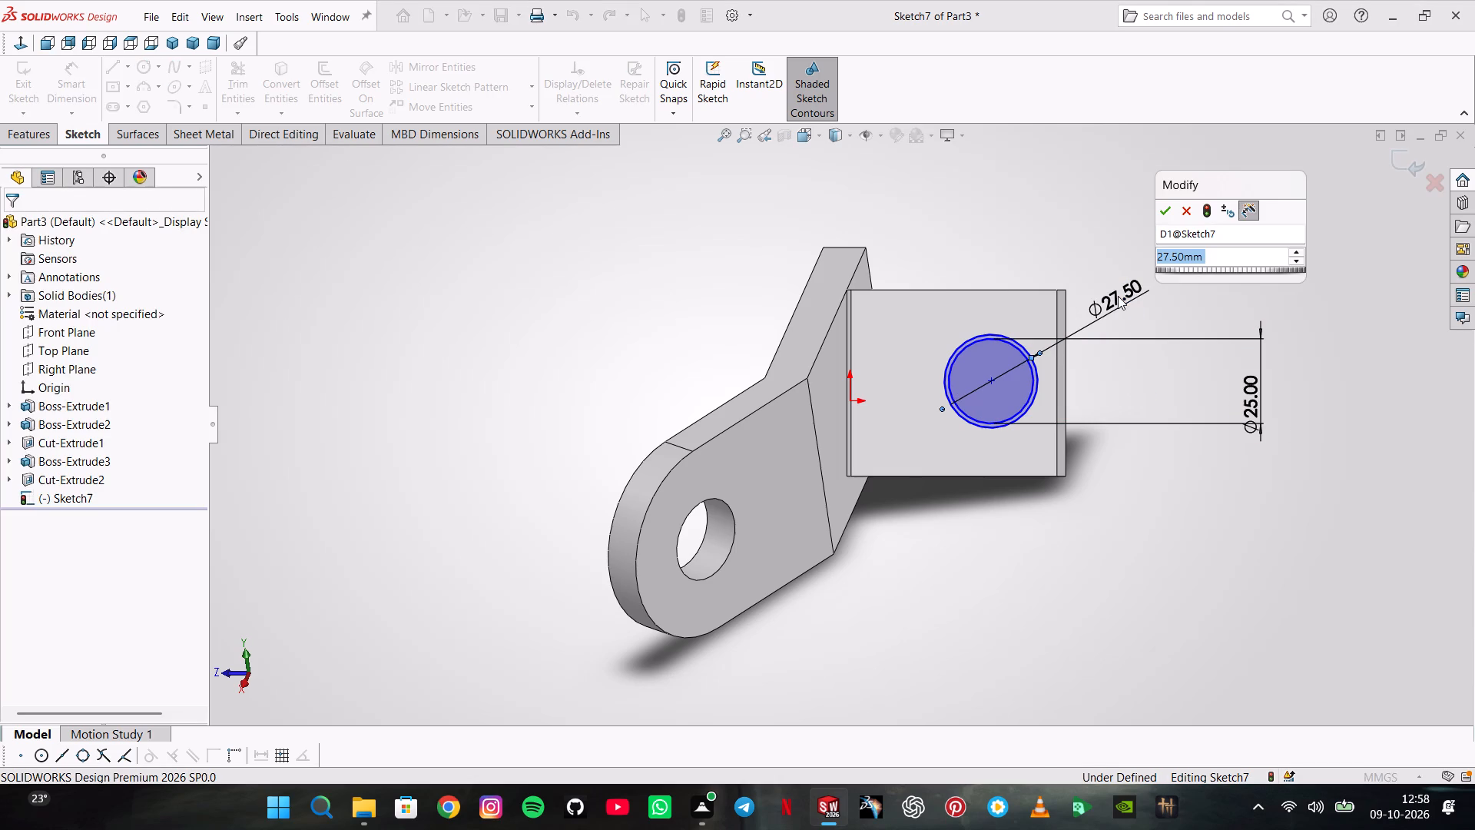
type("55")
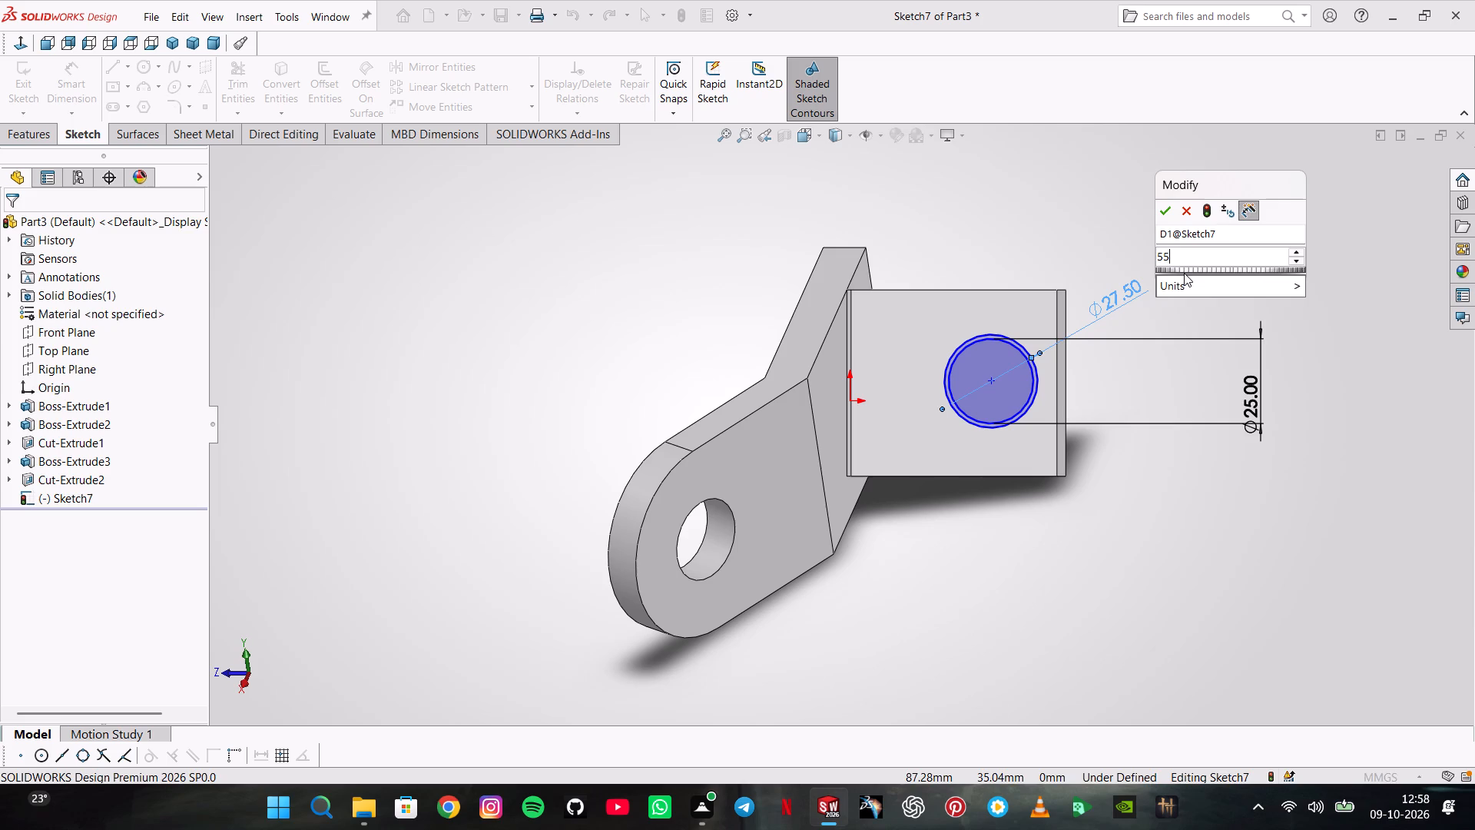
key("Return")
scroll(970, 316, "down", 6)
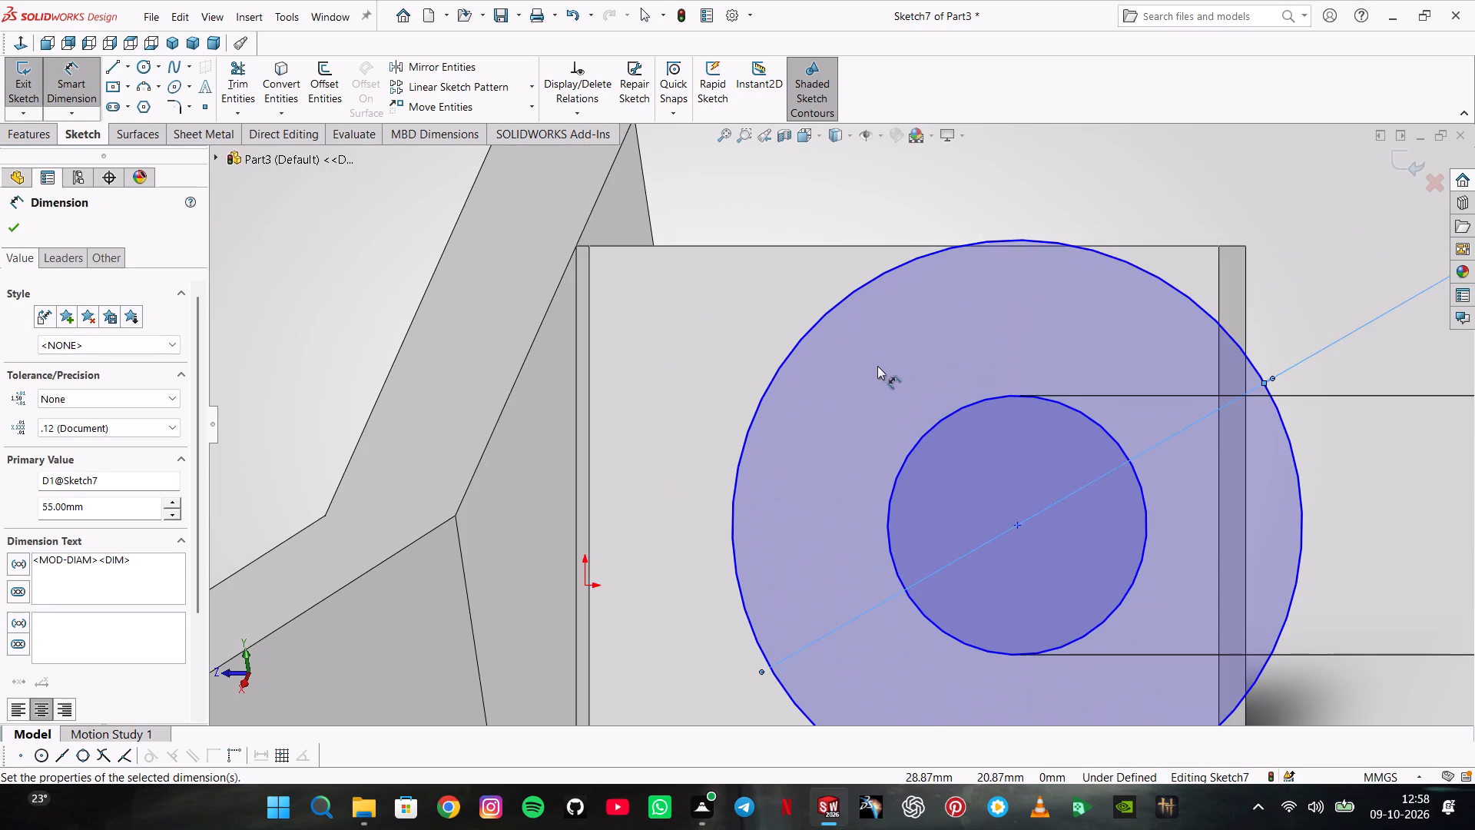
key("Escape")
key("Escape")
Leave the circle sketch and open the sketch of the cut that shapes the slanted plate for editing.
scroll(609, 255, "down", 5)
middle_click_drag(649, 298, 552, 393)
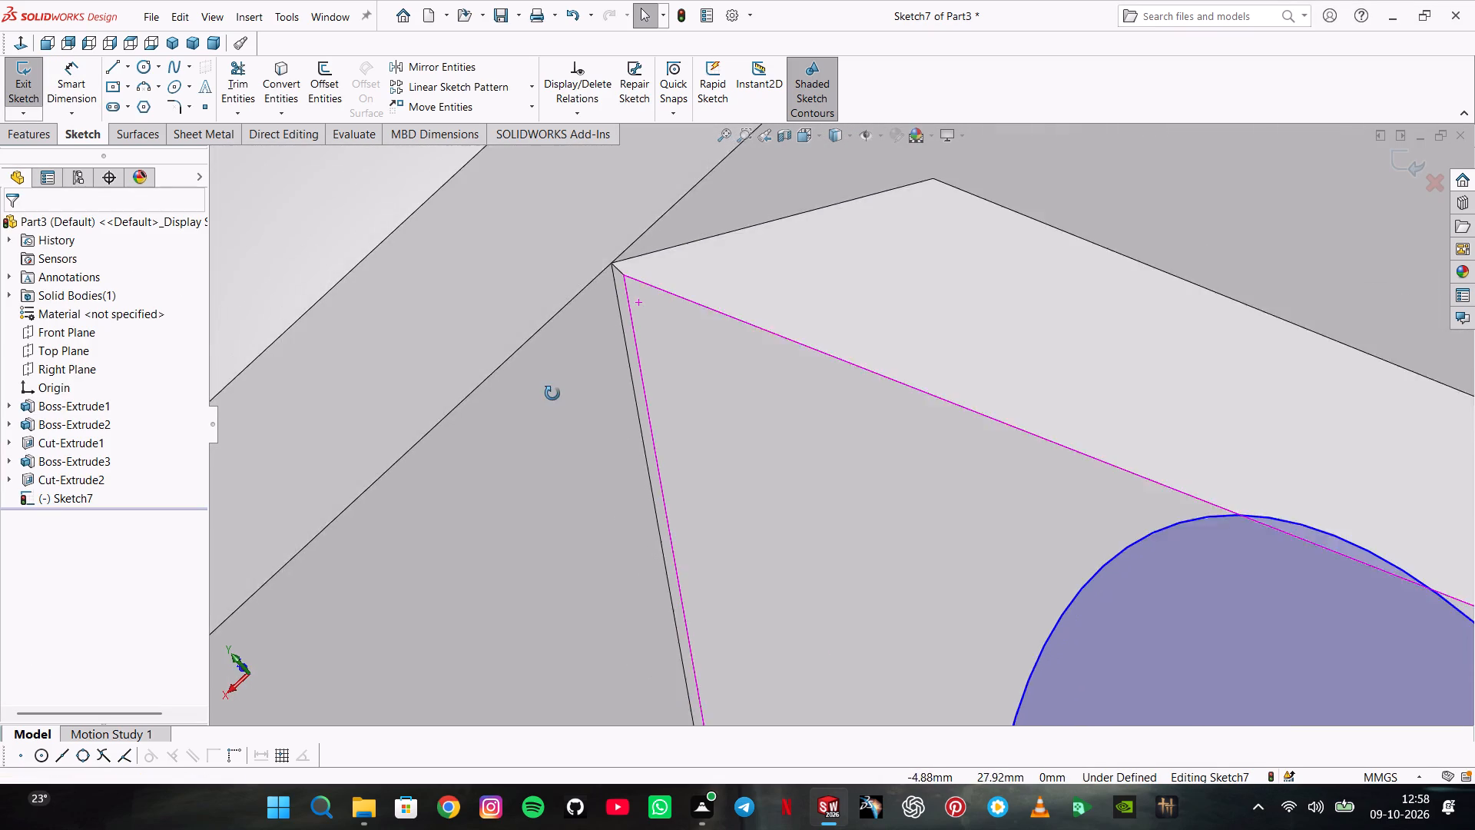
middle_click_drag(552, 393, 550, 396)
middle_click_drag(684, 359, 754, 483)
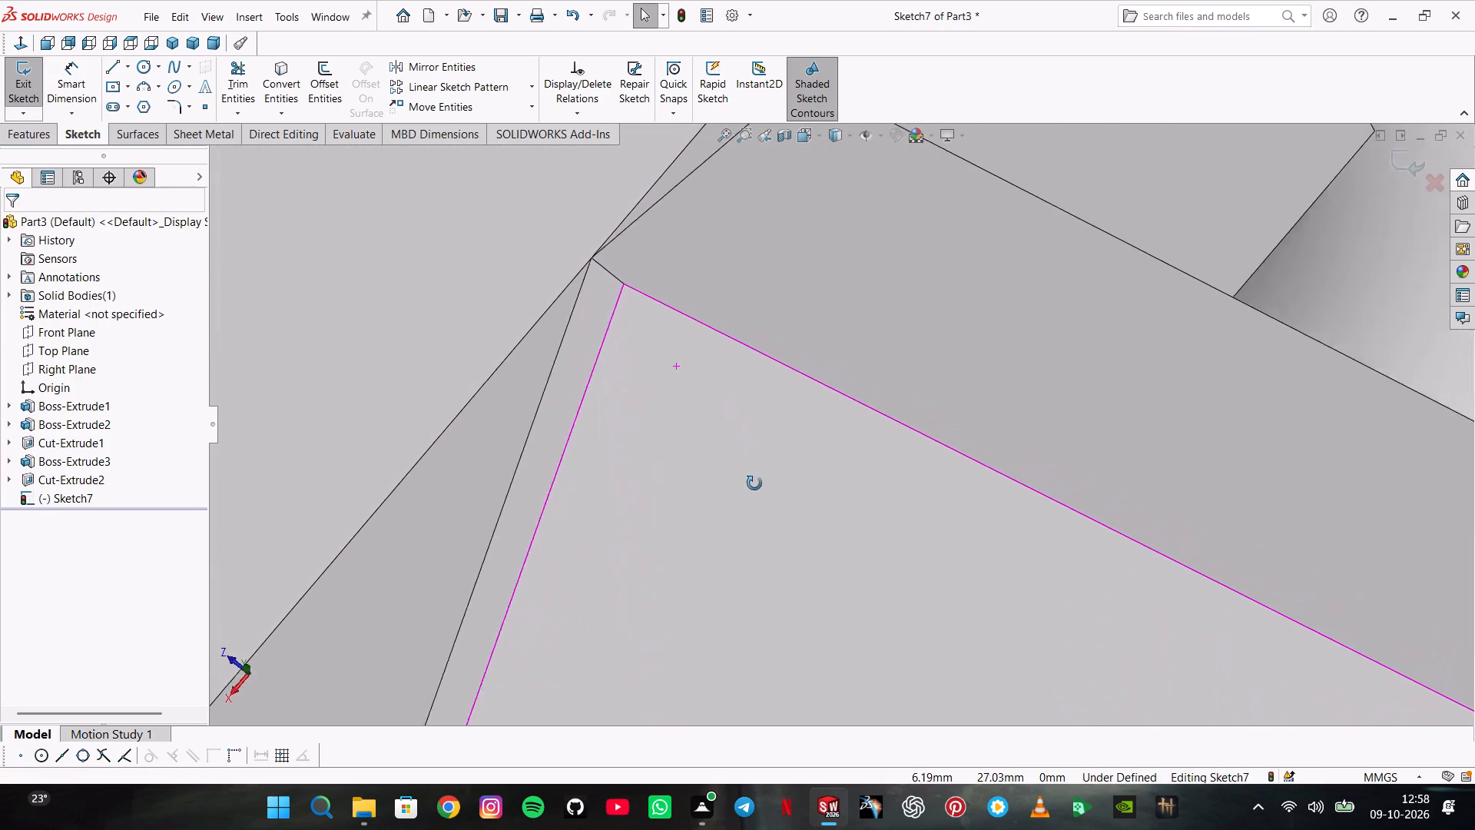
middle_click_drag(754, 483, 761, 505)
scroll(760, 507, "up", 3)
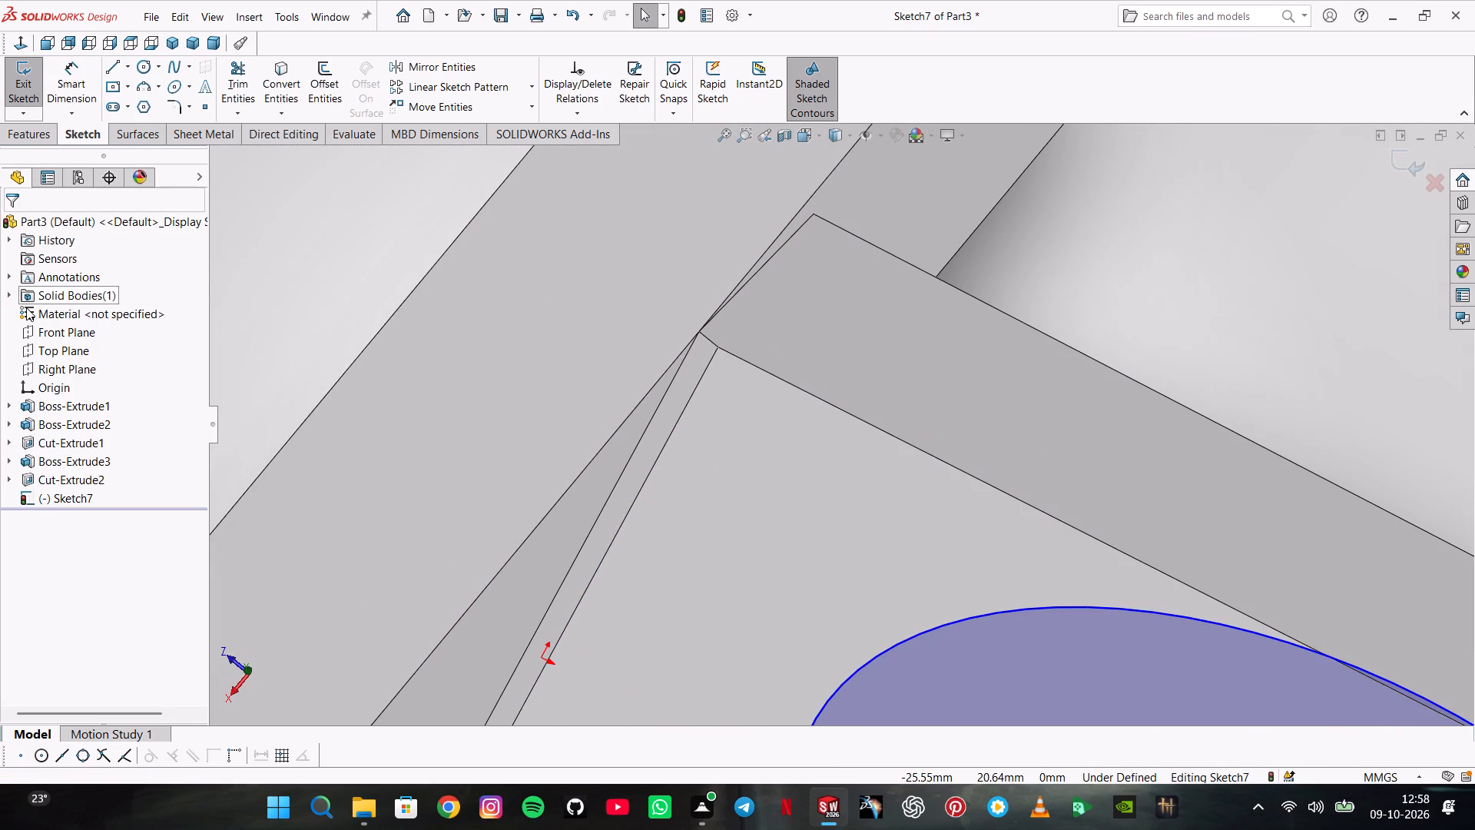
left_click(26, 91)
left_click(87, 471)
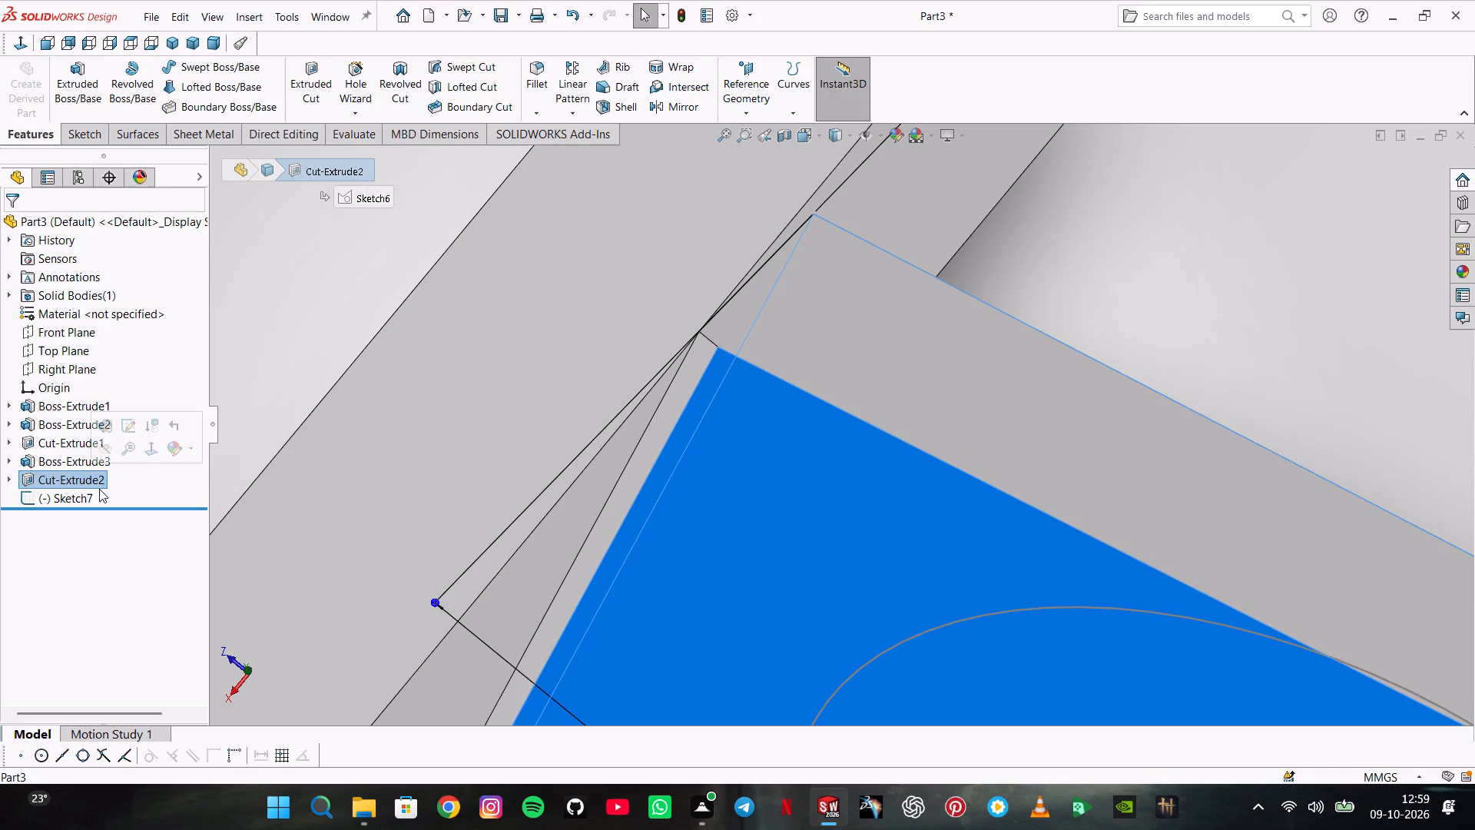
left_click(130, 424)
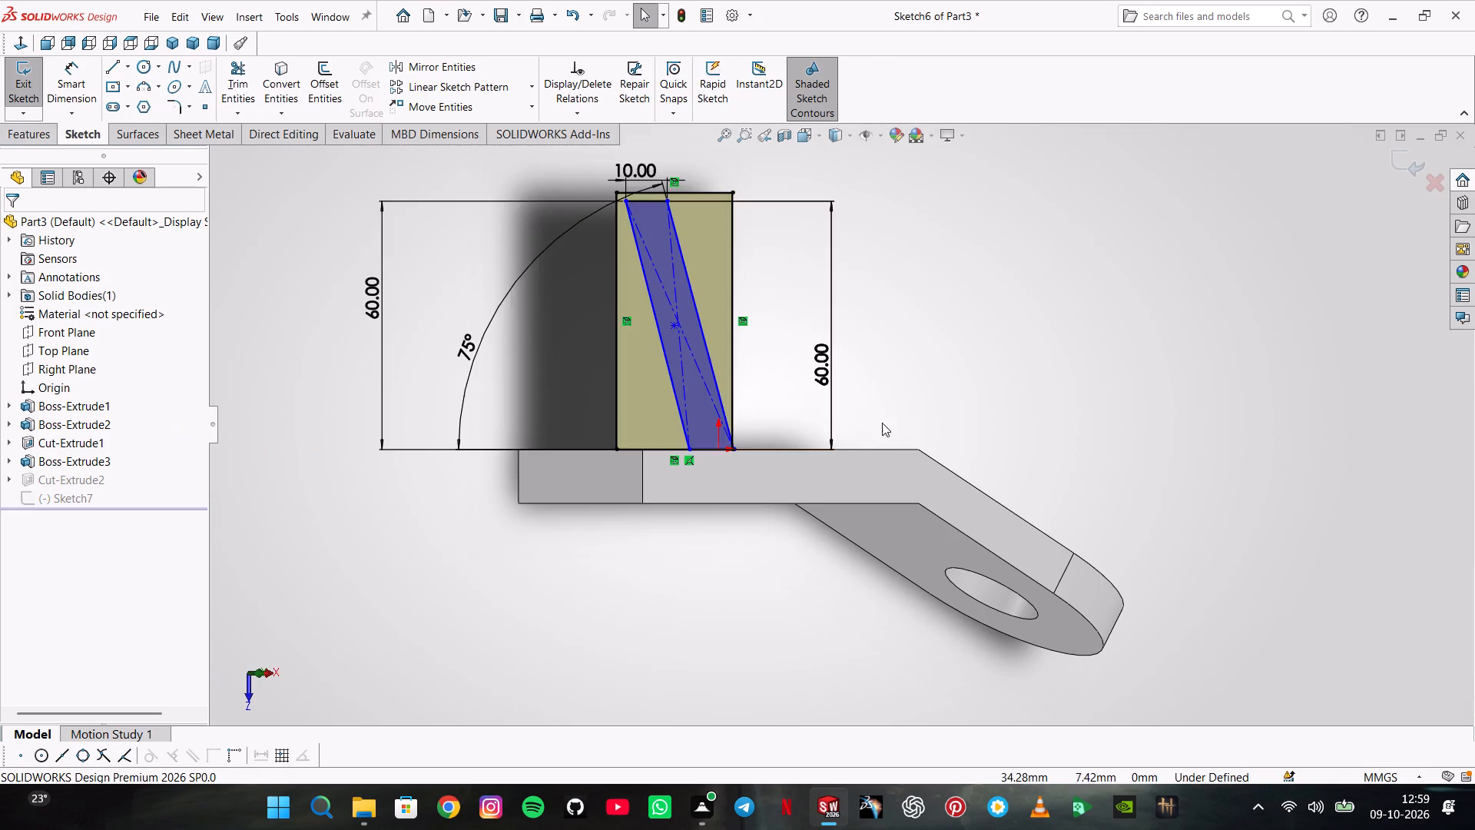
Make the slanted profile's base corner coincident with the adjacent corner of the converted block outline and exit the sketch.
scroll(766, 456, "down", 4)
middle_click_drag(721, 409, 655, 498)
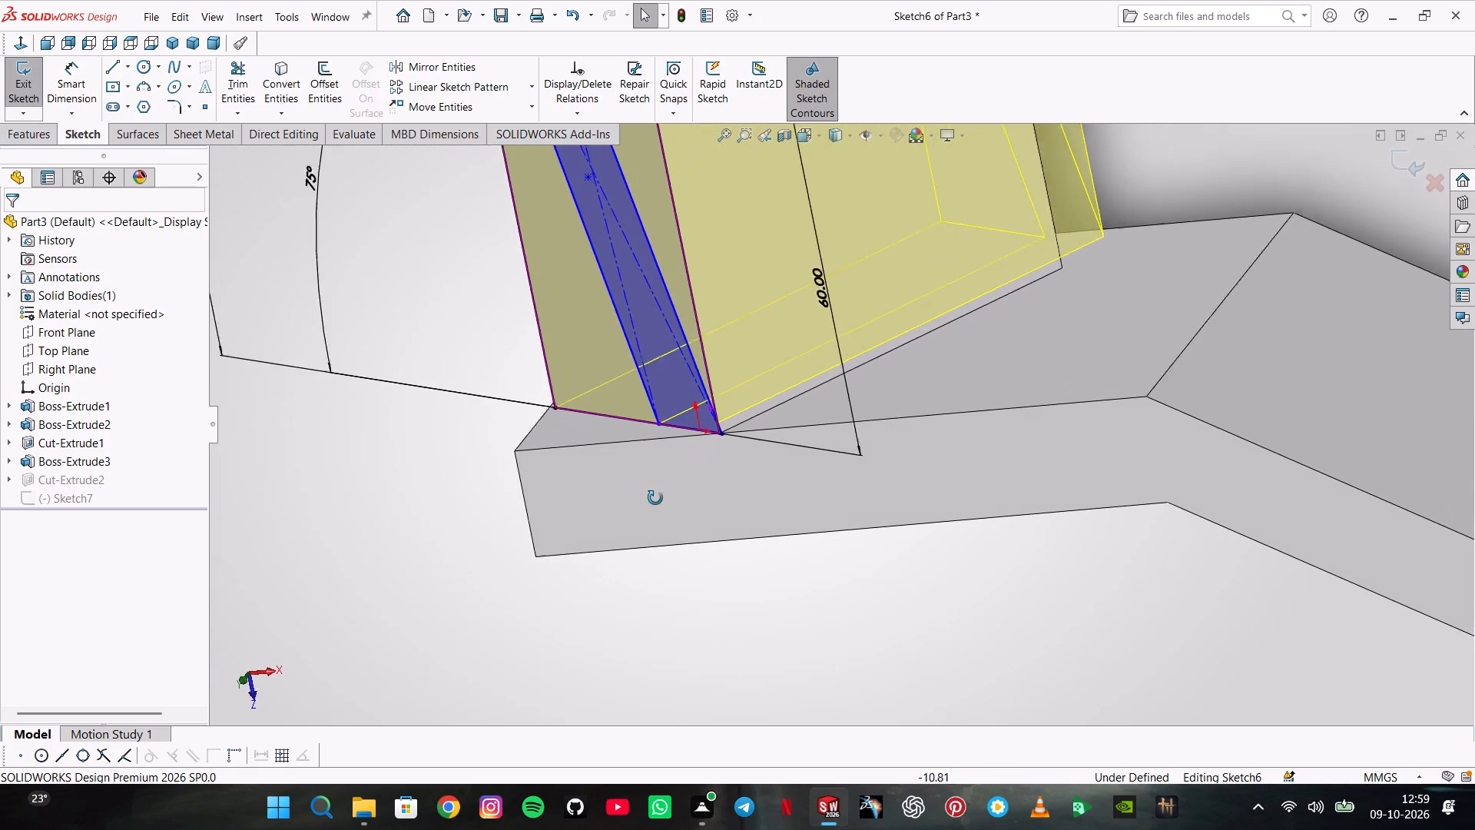
middle_click_drag(655, 498, 665, 500)
scroll(760, 424, "down", 6)
key("Escape")
key("Escape")
key("Escape")
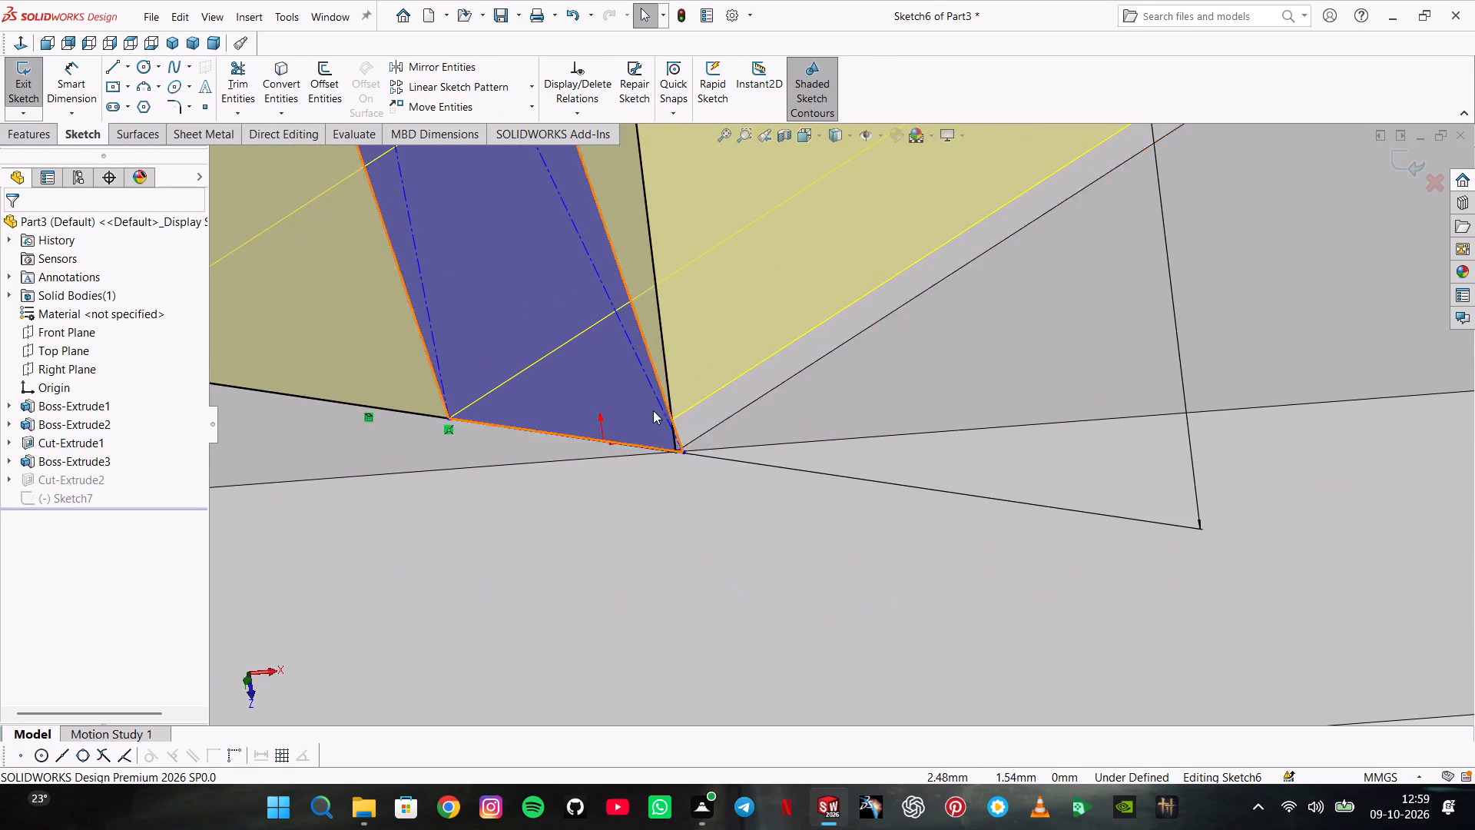
scroll(656, 410, "down", 5)
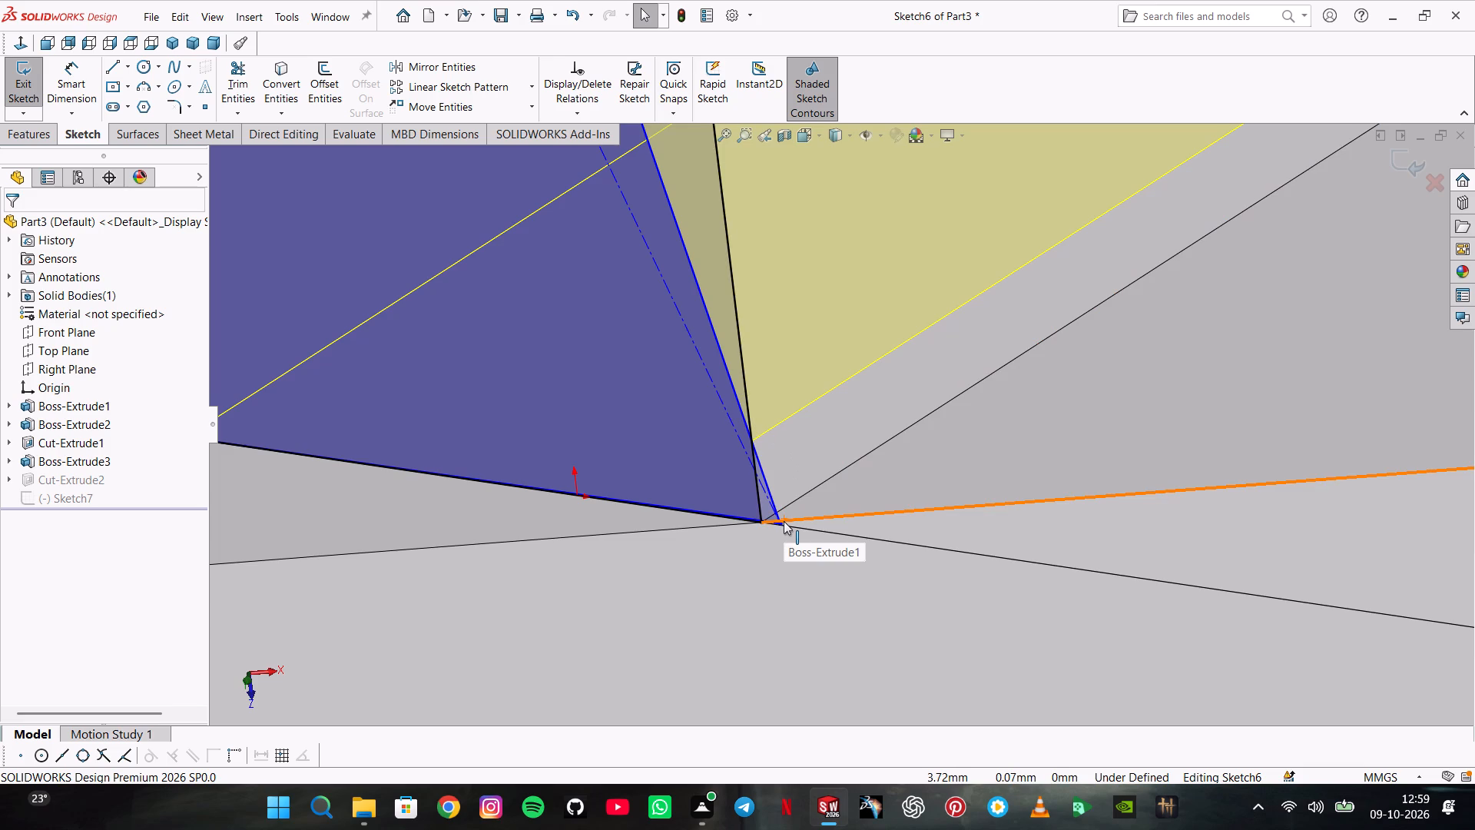
left_click(783, 521)
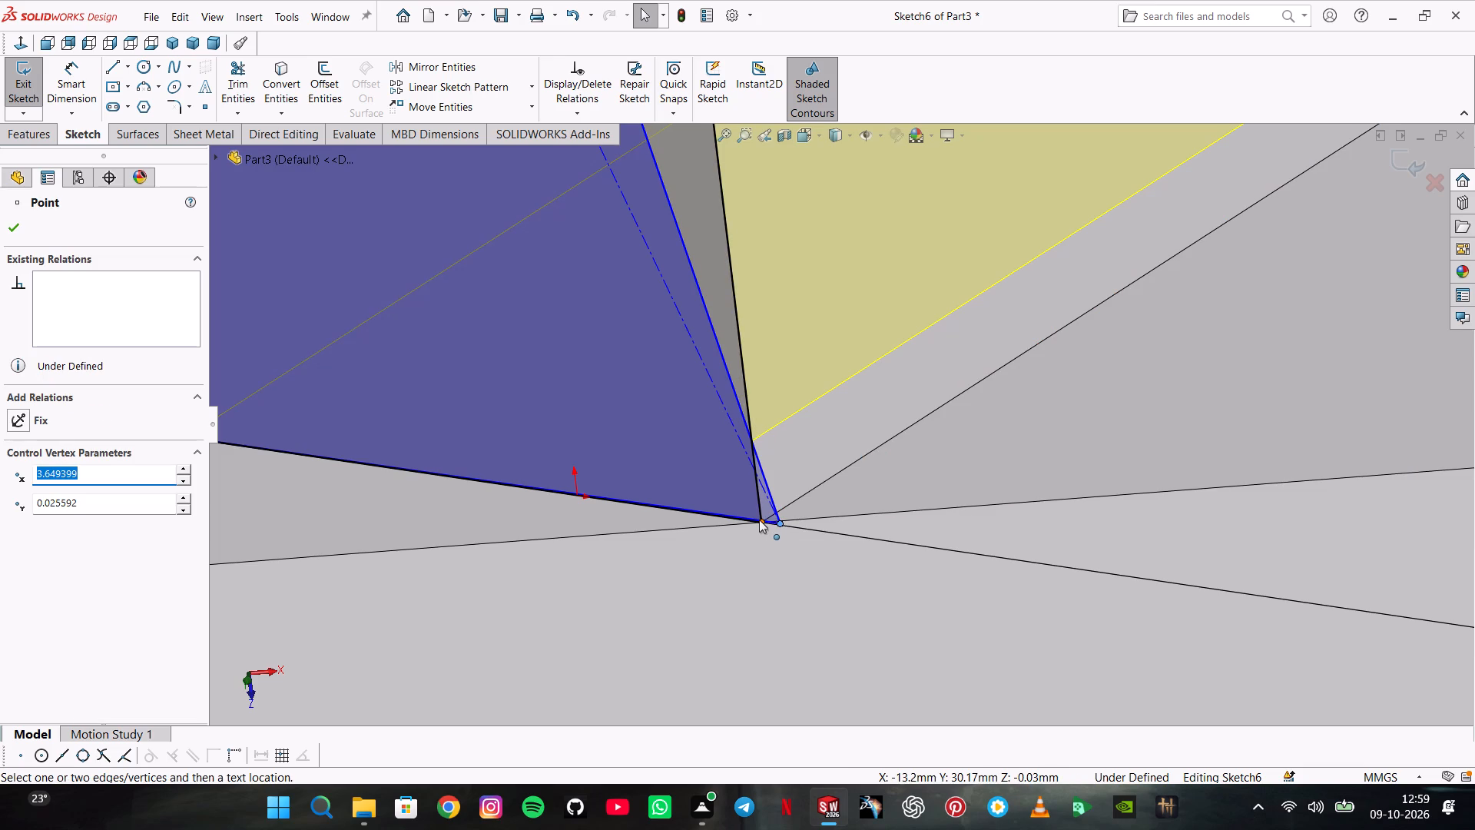
left_click(759, 520, "ctrl")
left_click(850, 450)
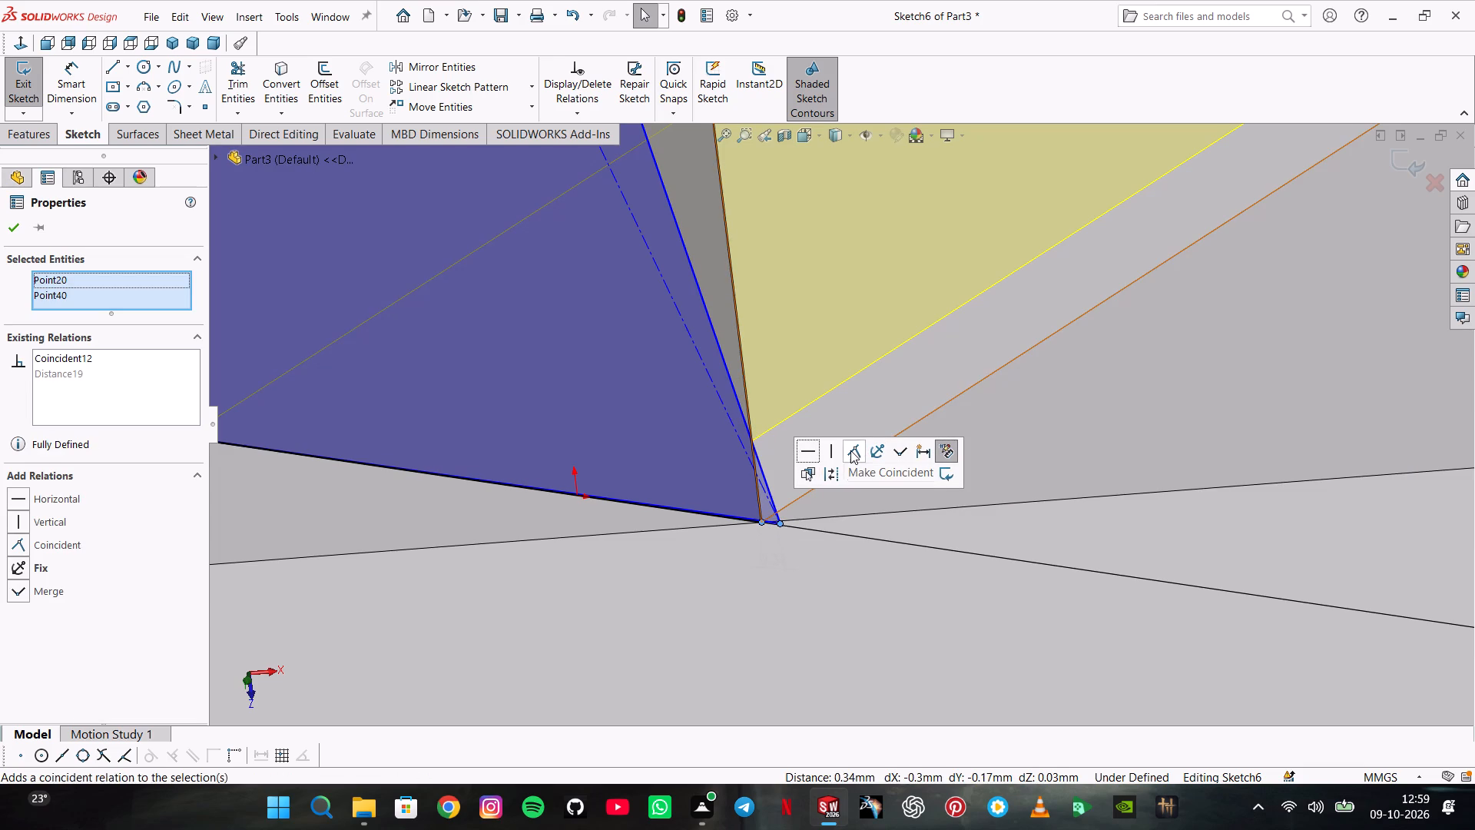
scroll(781, 421, "up", 3)
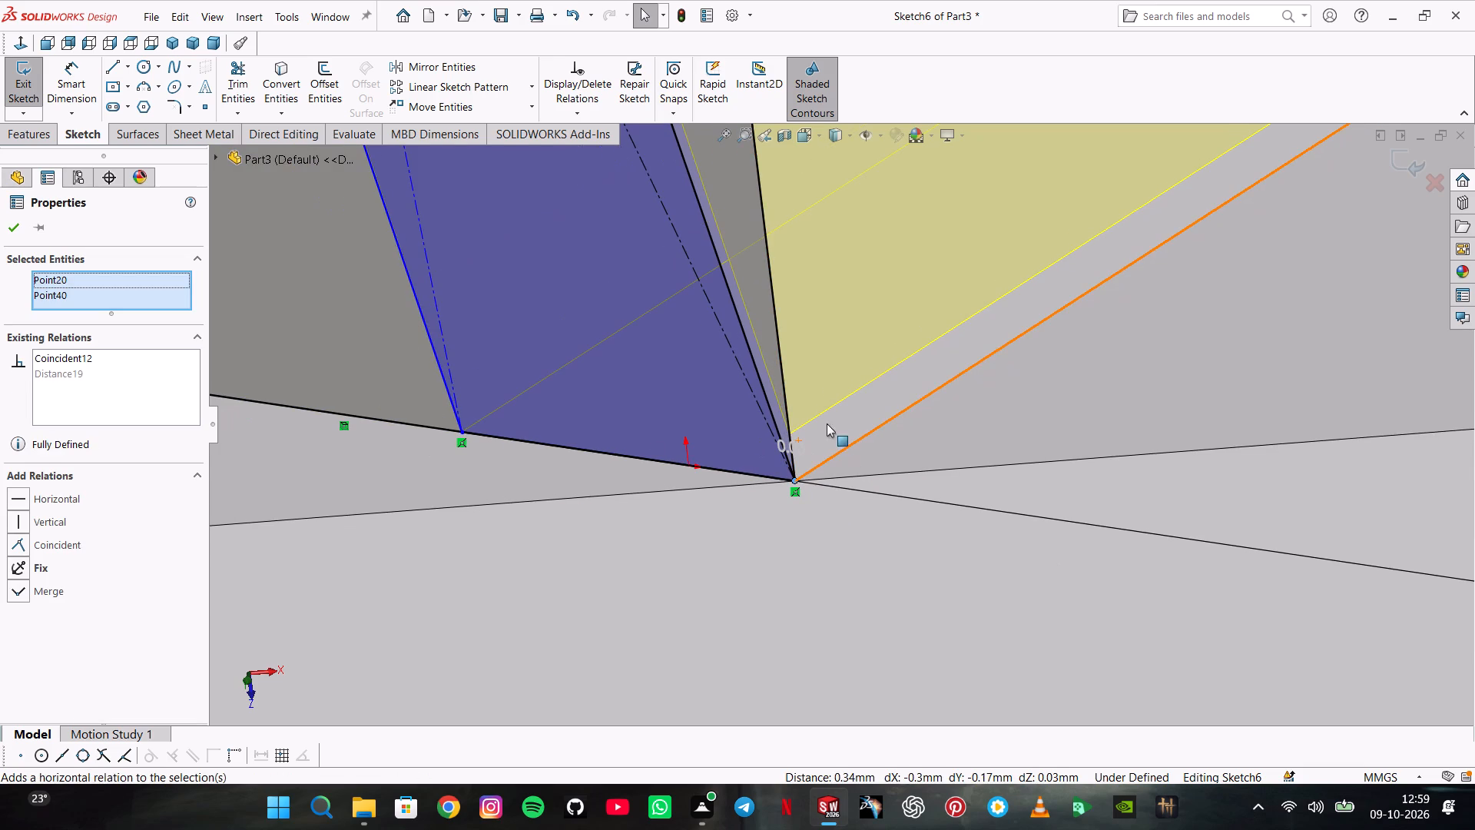
middle_click_drag(837, 427, 883, 436)
scroll(883, 436, "up", 3)
left_click(42, 85)
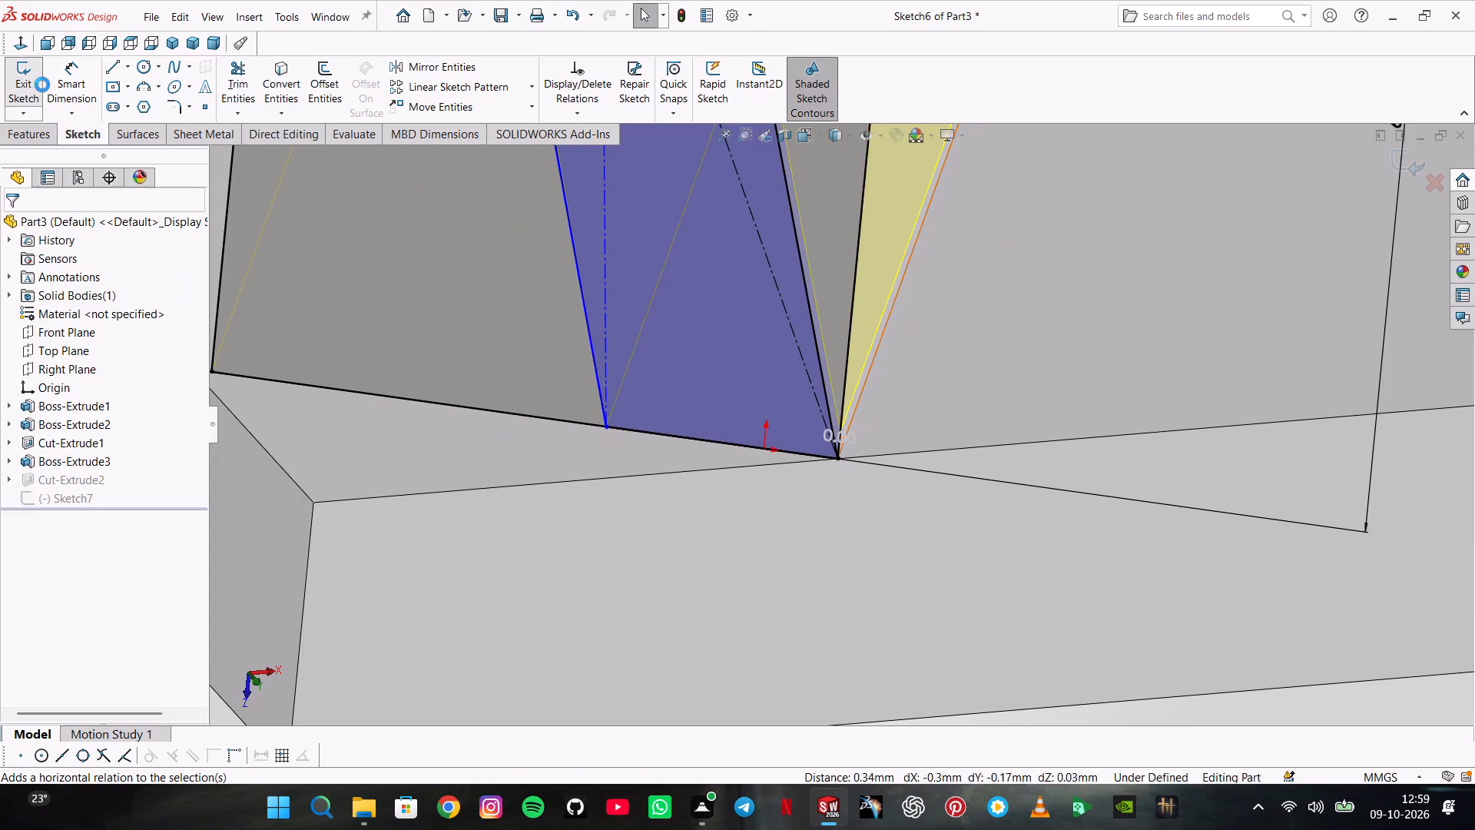
Reopen the circle sketch and make the 55 mm circle tangent to the slanted plate's upper side edge.
scroll(931, 284, "up", 7)
middle_click_drag(912, 251, 833, 287)
scroll(732, 254, "down", 5)
scroll(740, 251, "up", 6)
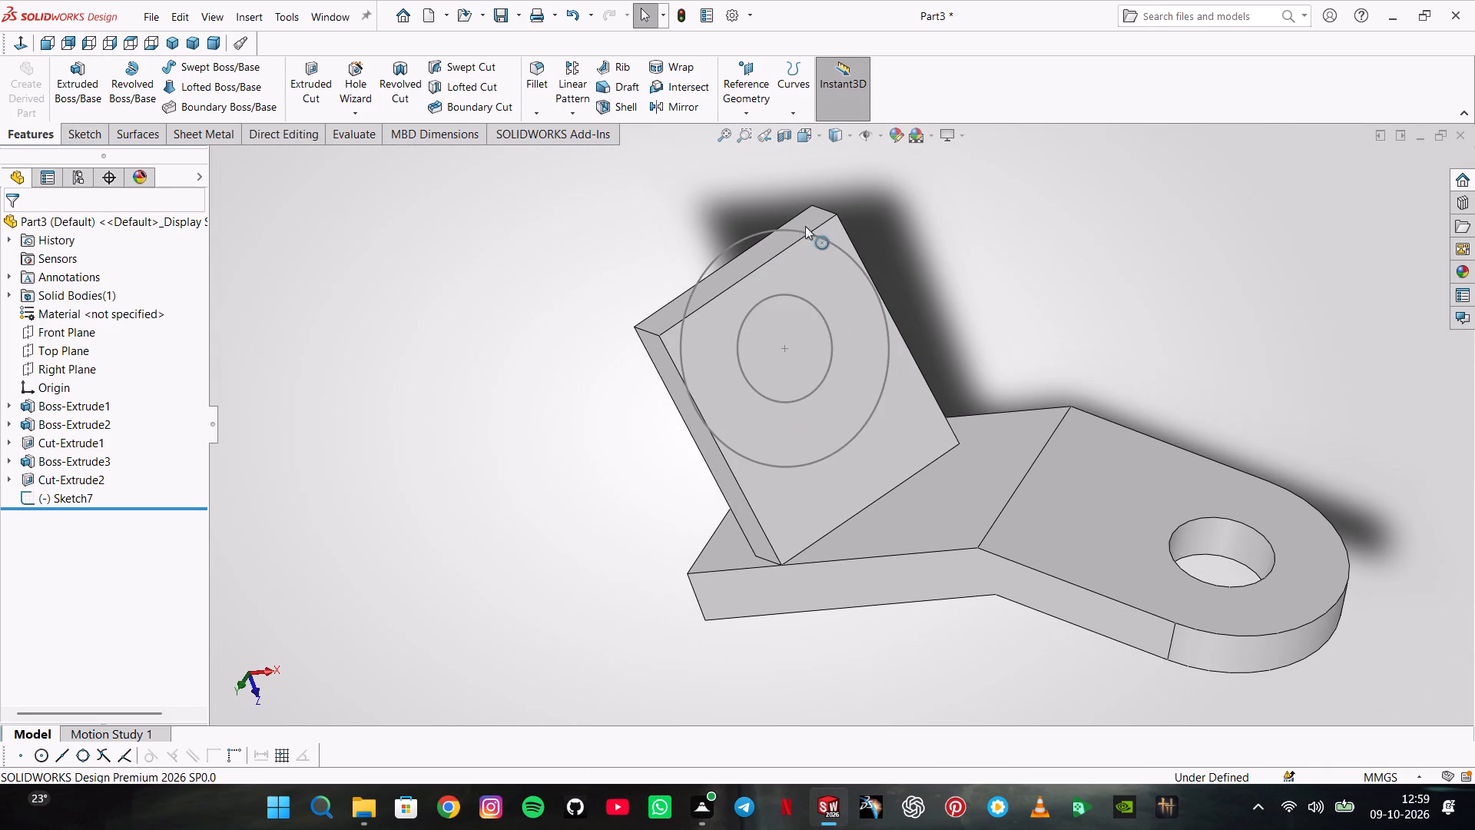
right_click(80, 492)
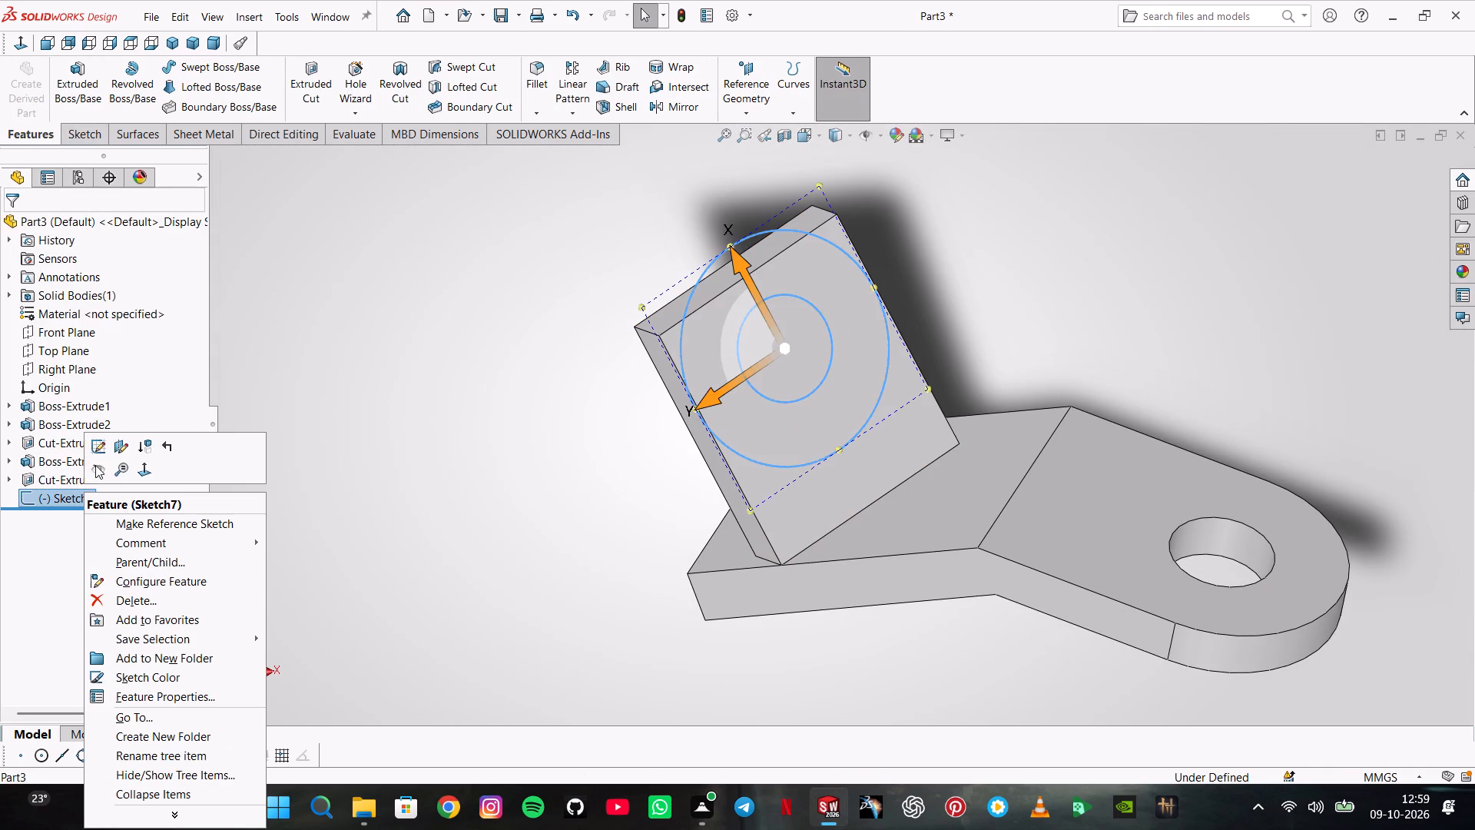
left_click(96, 449)
scroll(1003, 277, "down", 7)
scroll(1085, 305, "up", 6)
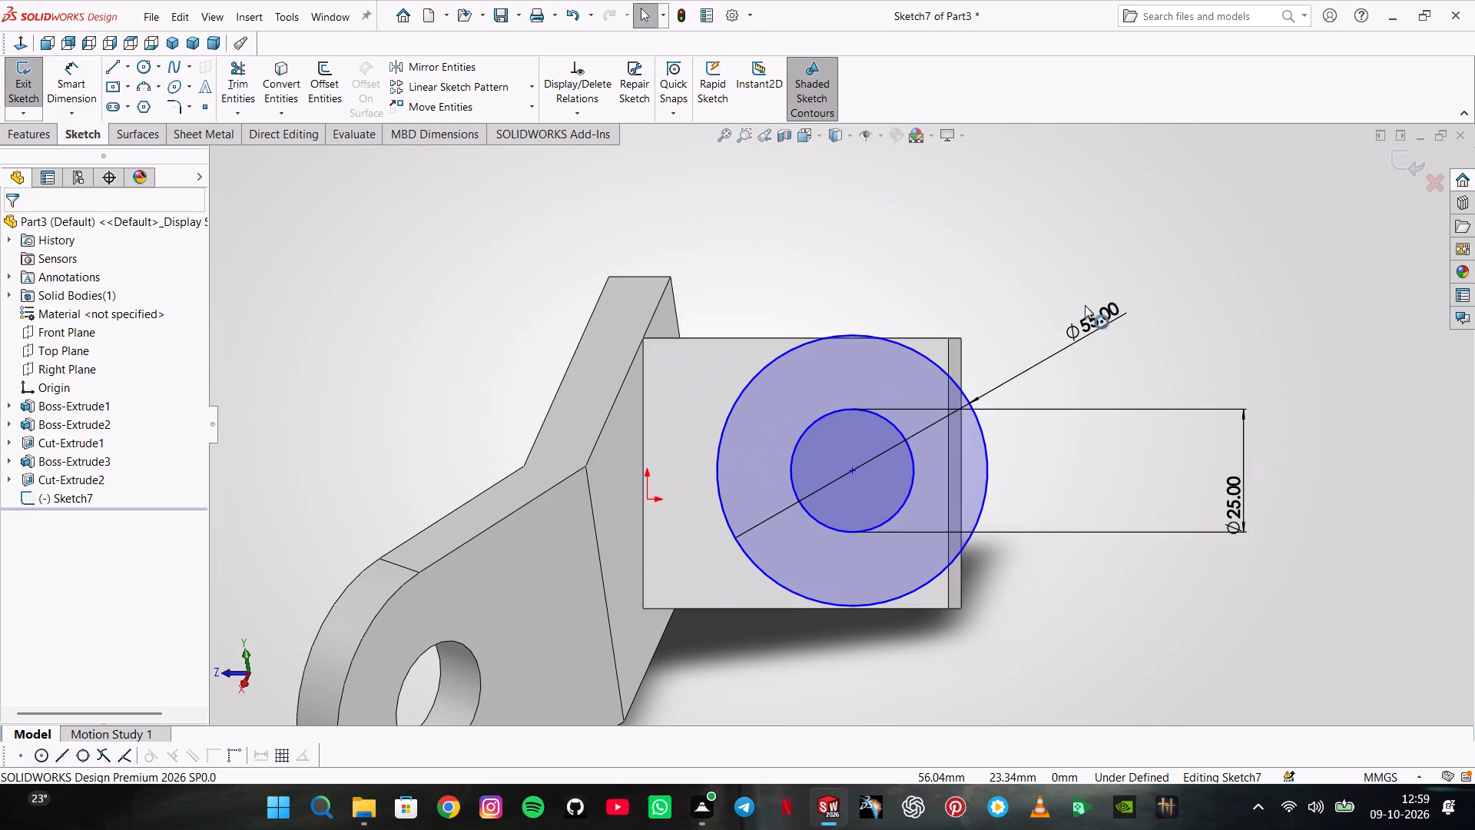
key("Escape")
key("Escape")
left_click(913, 383)
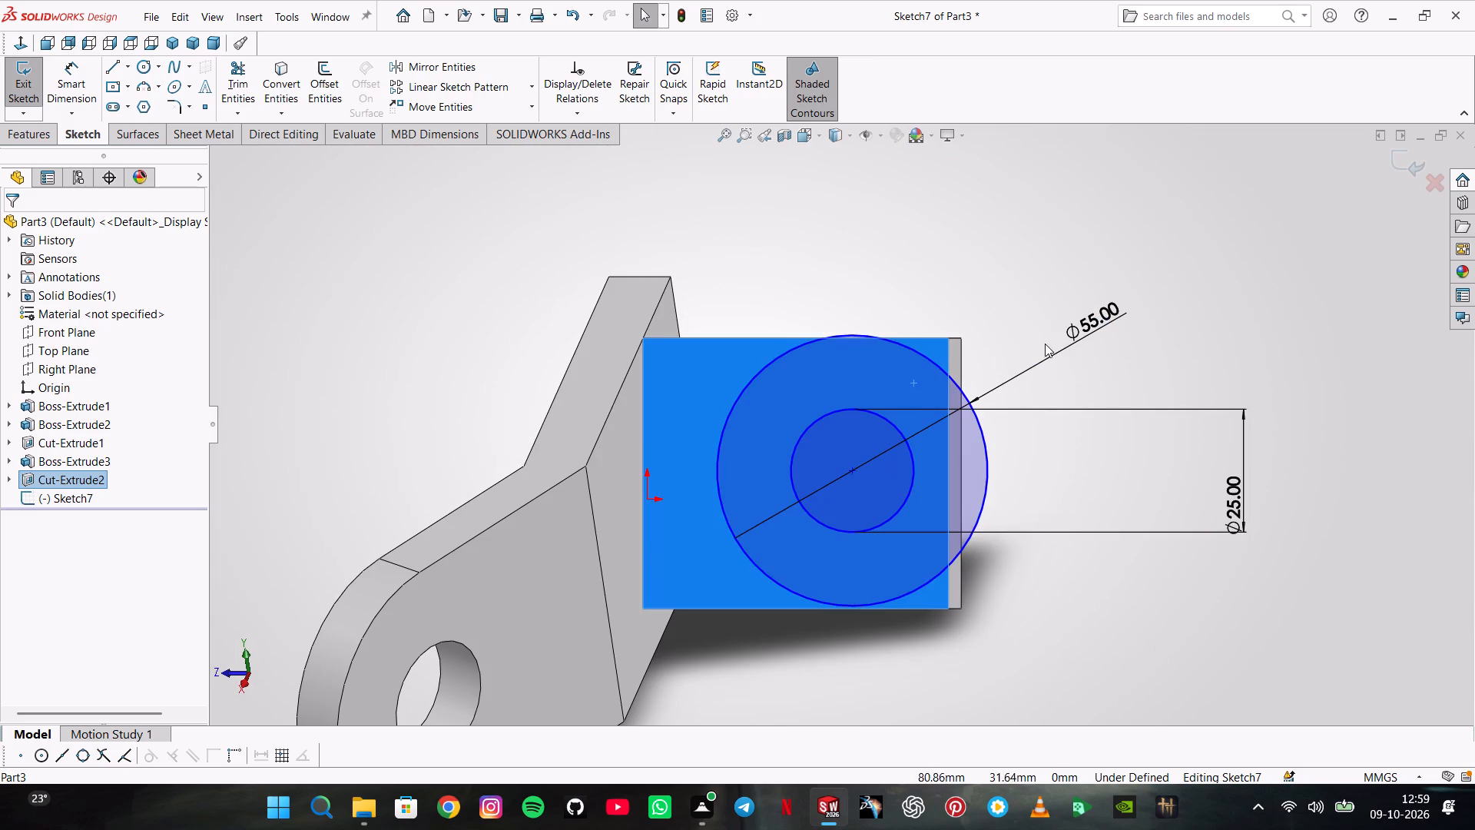
key("Escape")
key("Escape")
left_click(990, 461)
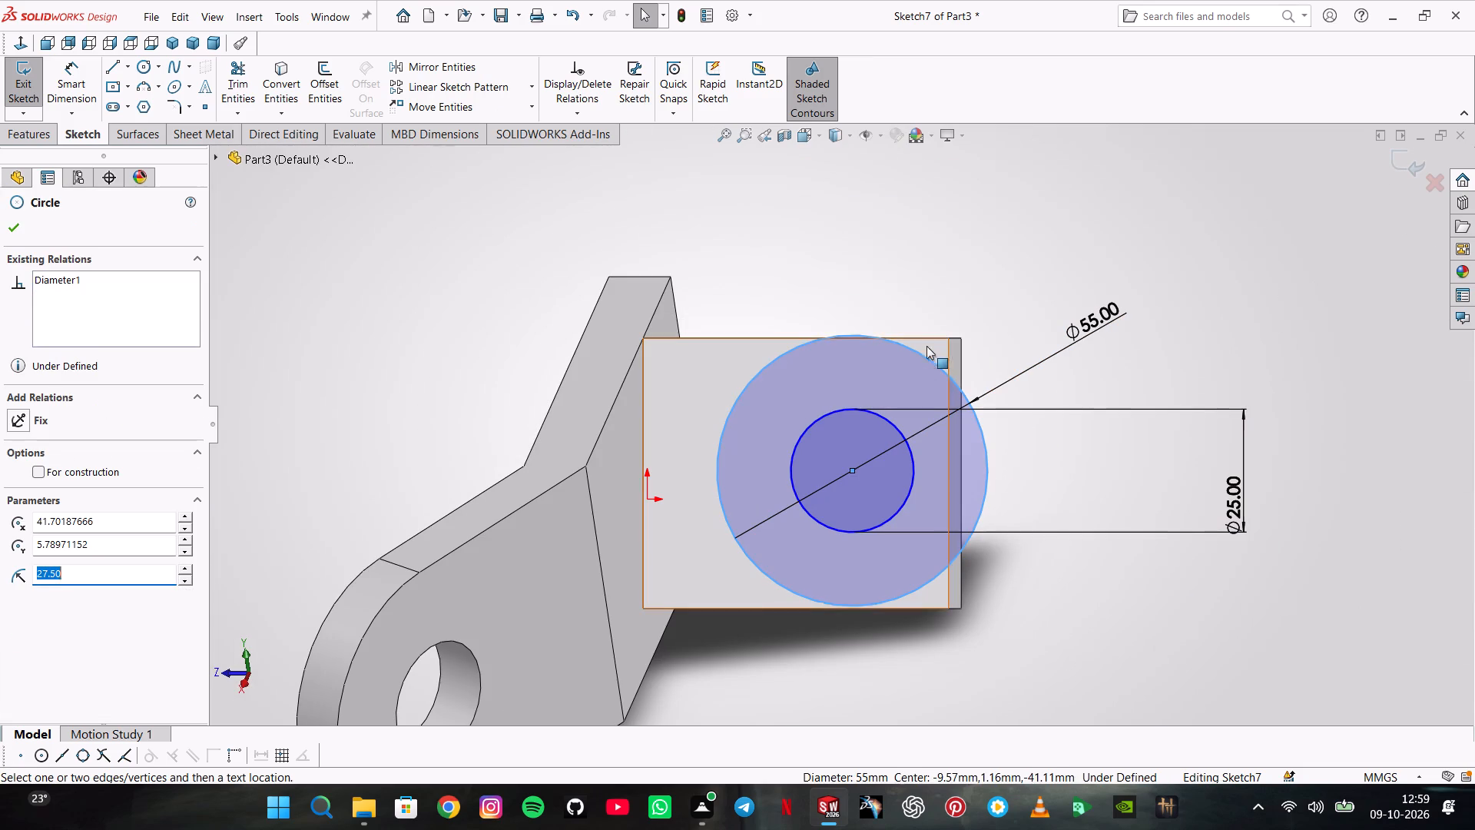
left_click(925, 337, "ctrl")
left_click(972, 275)
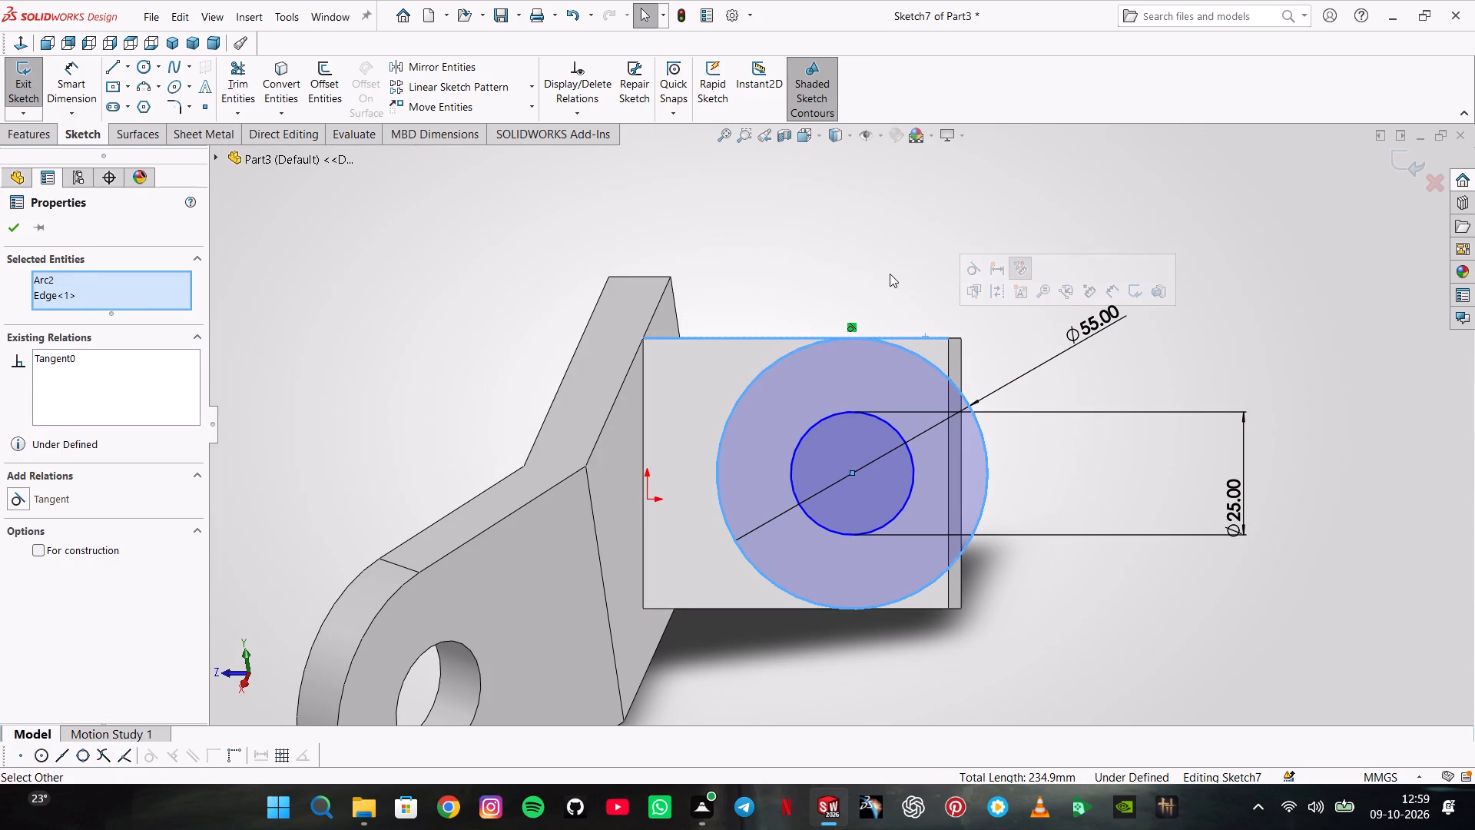
left_click(887, 273)
Dimension the circles' centre from the slanted plate's base edge and set the distance to 32 mm.
scroll(972, 497, "down", 4)
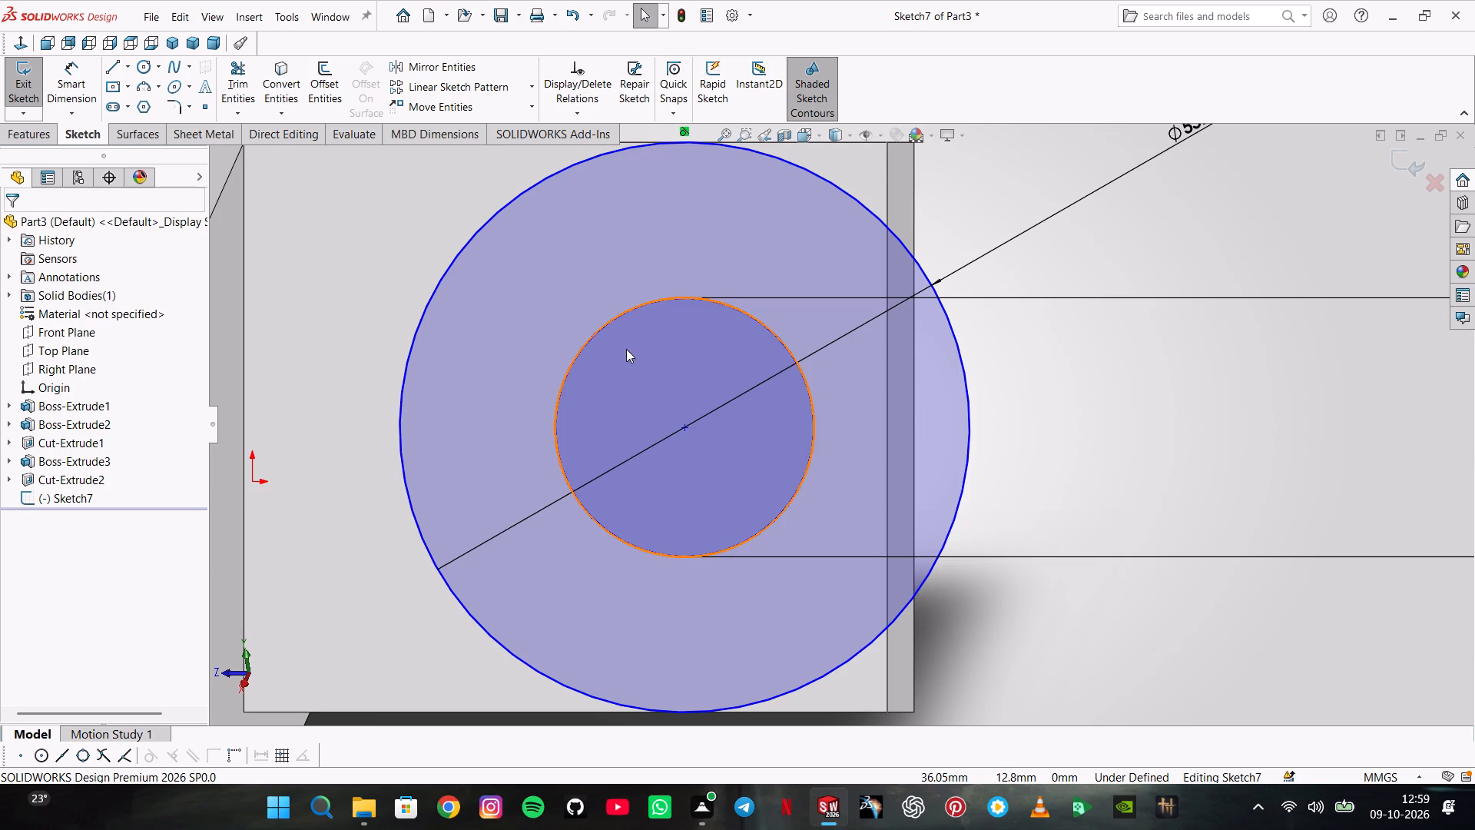
left_click(74, 81)
scroll(680, 432, "up", 4)
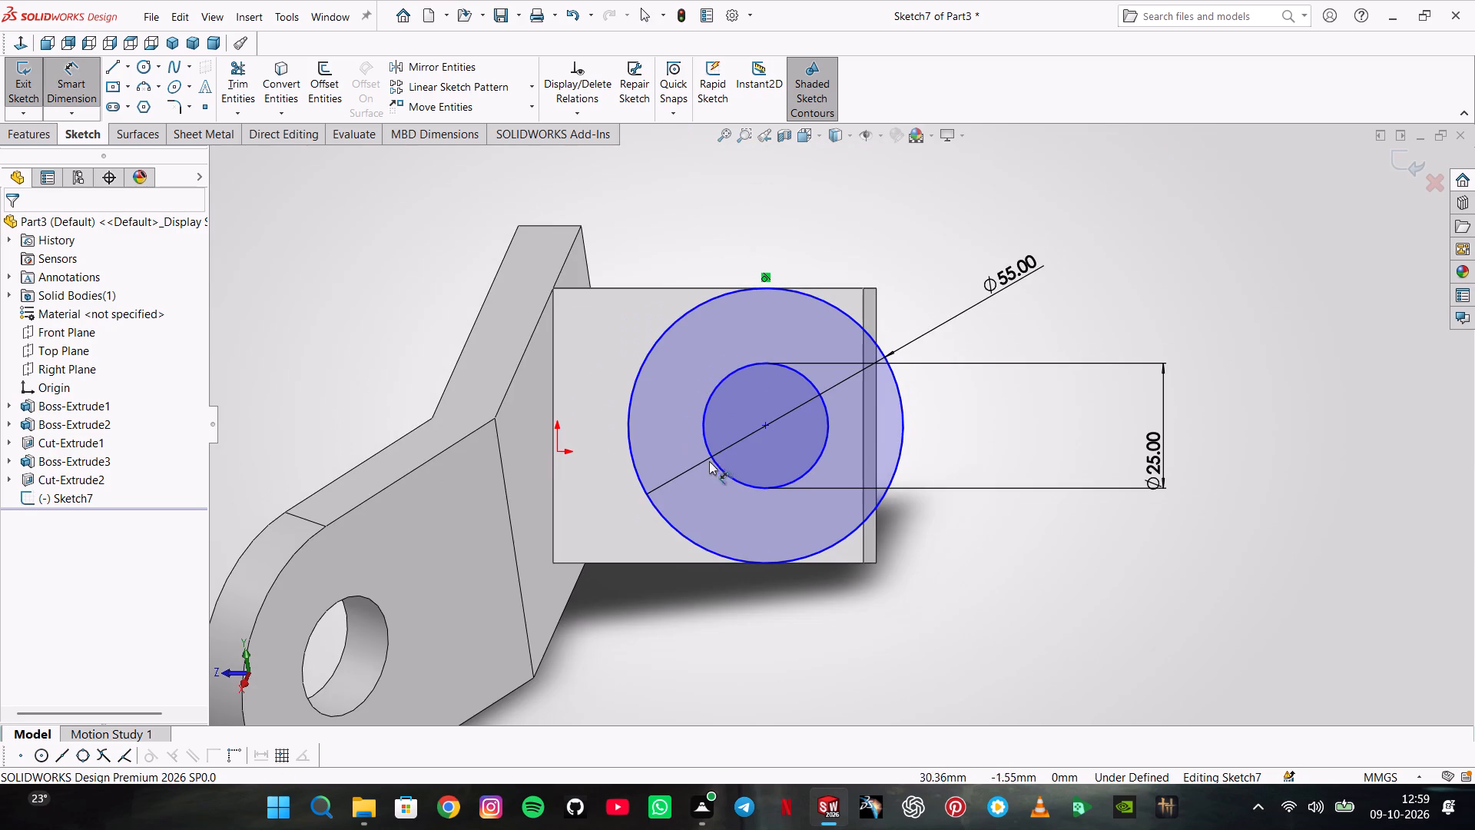
left_click(553, 360)
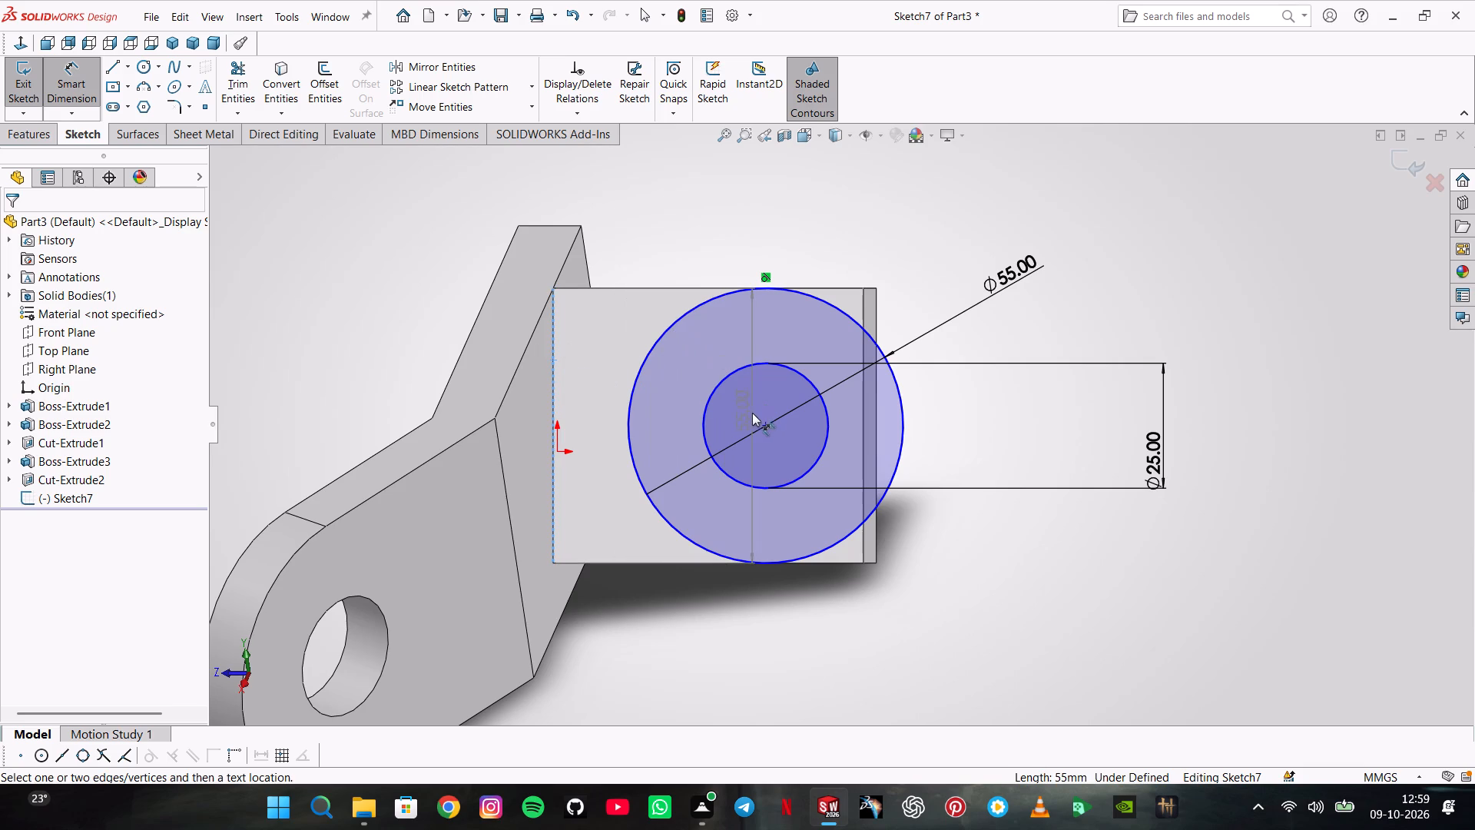
left_click(764, 425)
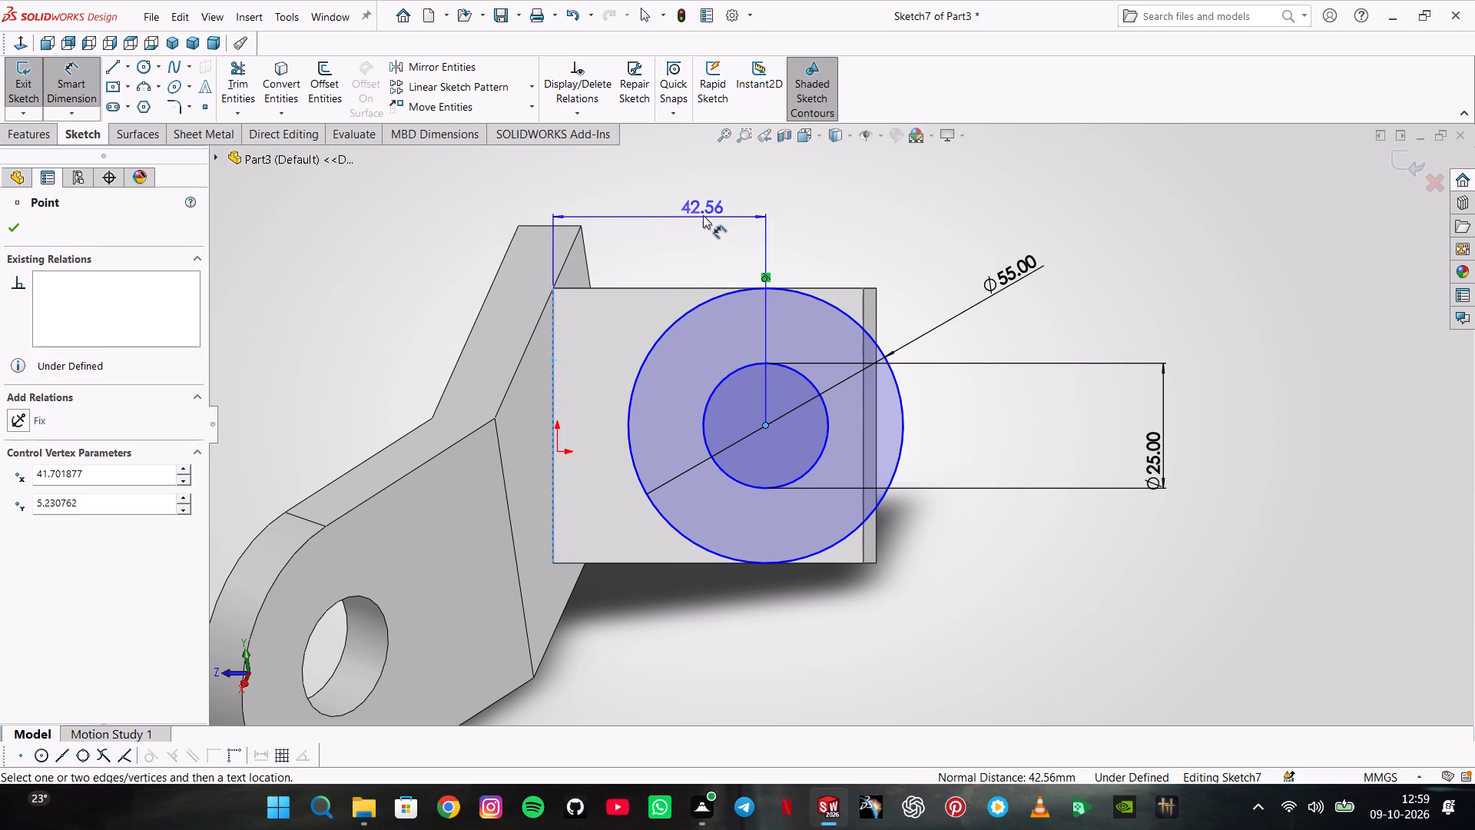
left_click(704, 214)
type("32")
key("Return")
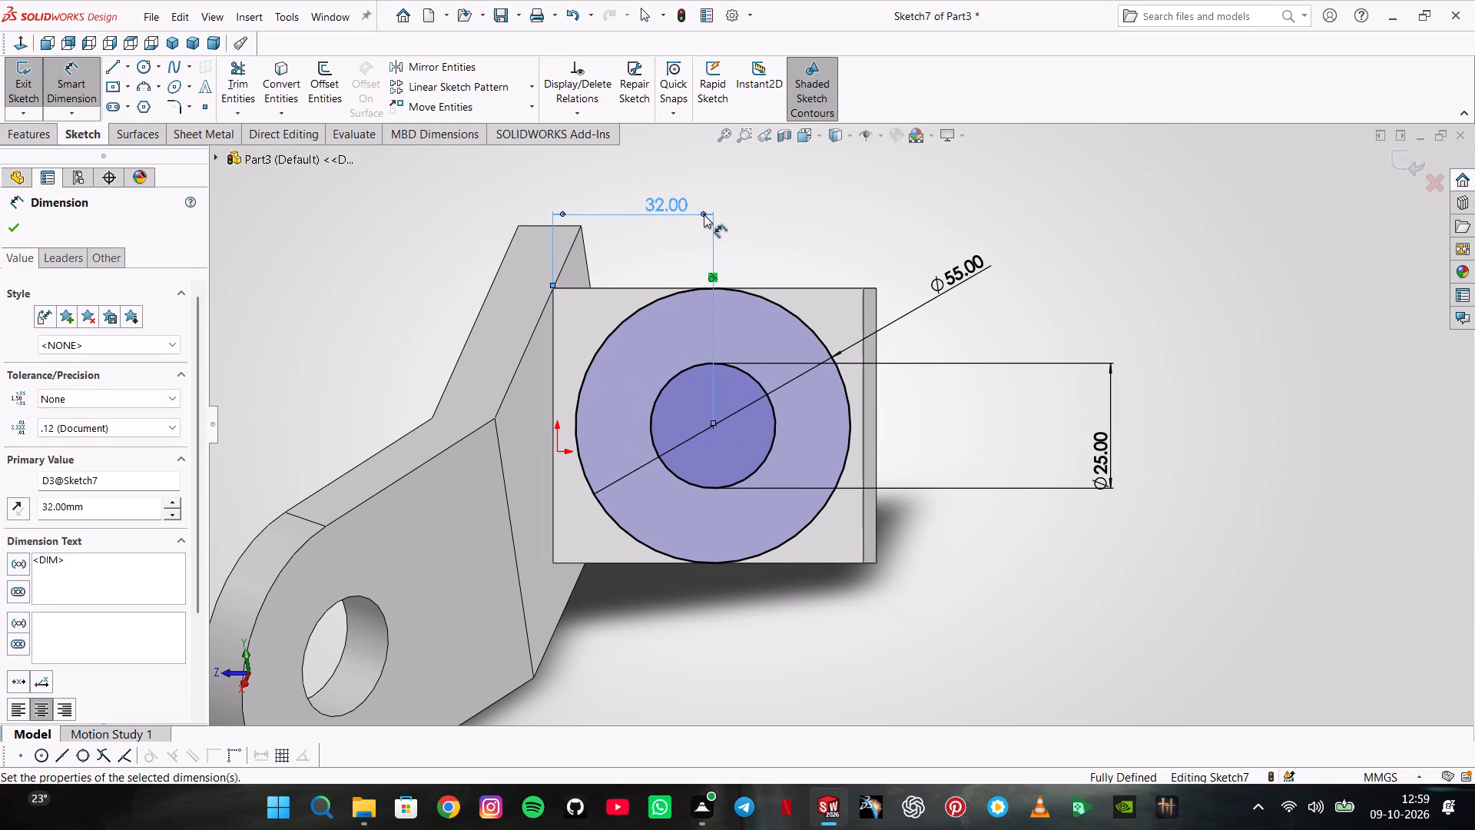
Convert the outline of the slanted plate's face into the circle sketch with Convert Entities.
left_click_drag(285, 88, 293, 88)
left_click(829, 320)
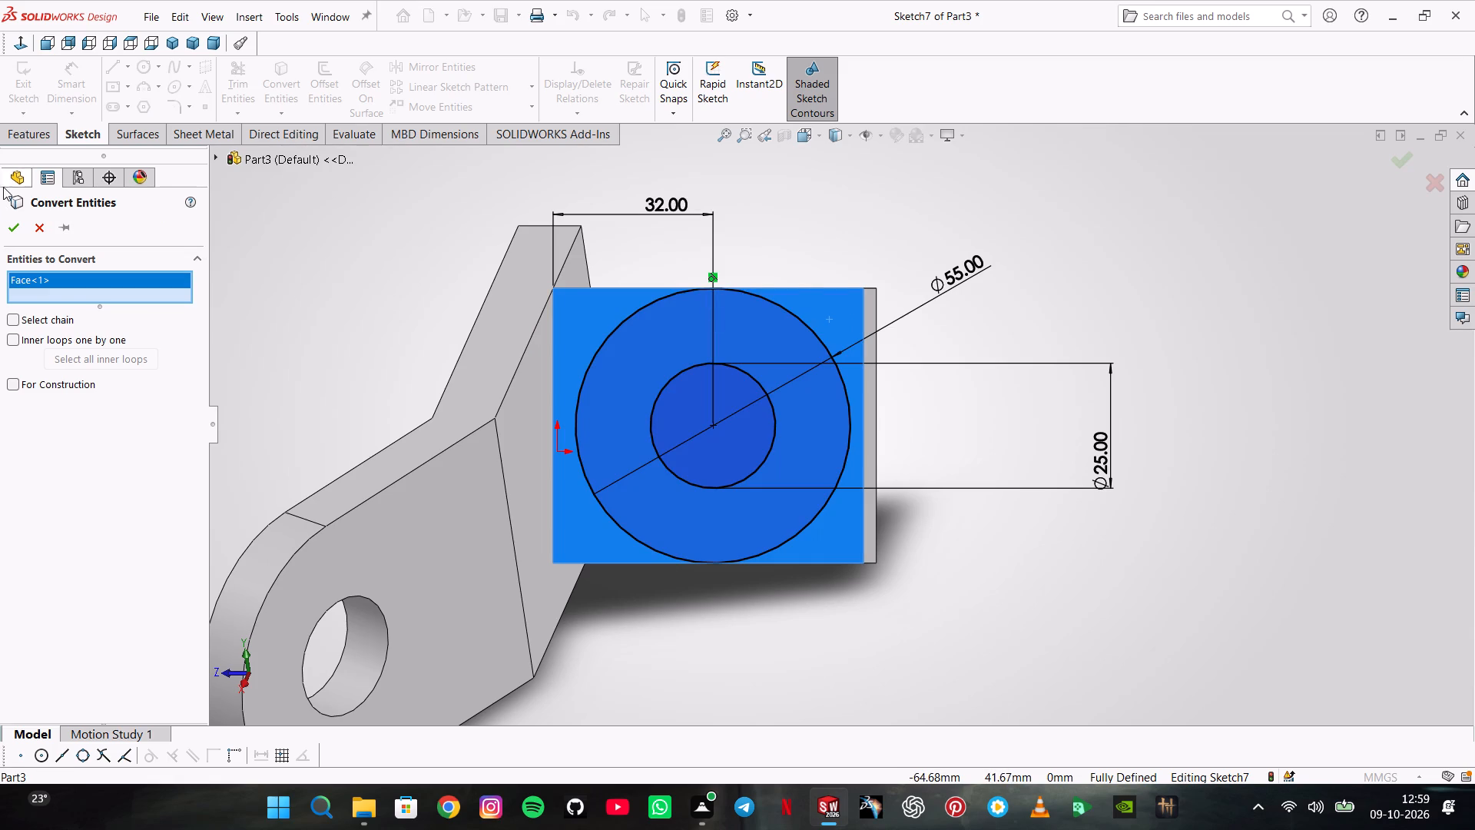
left_click(0, 231)
left_click(8, 225)
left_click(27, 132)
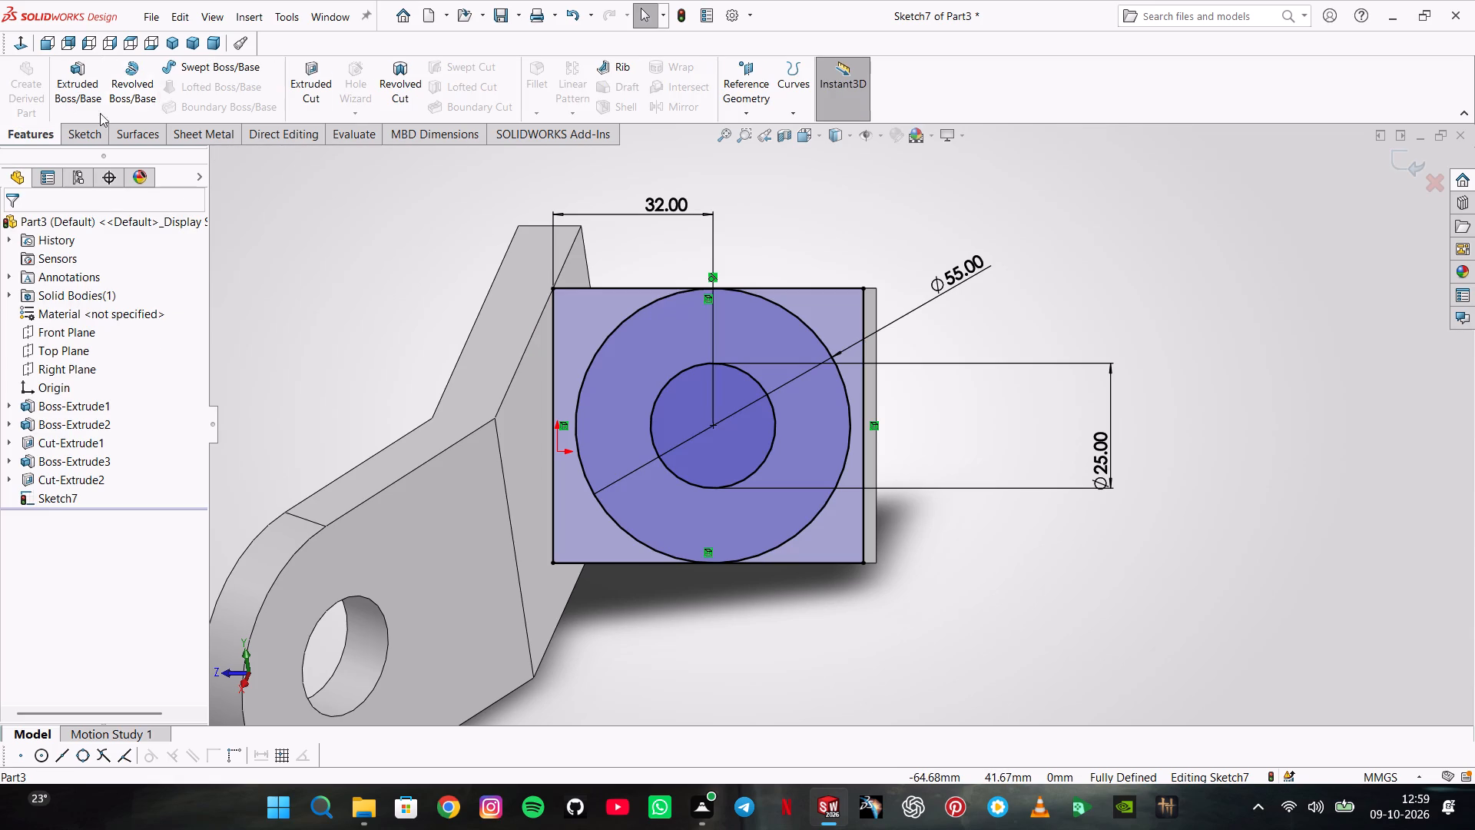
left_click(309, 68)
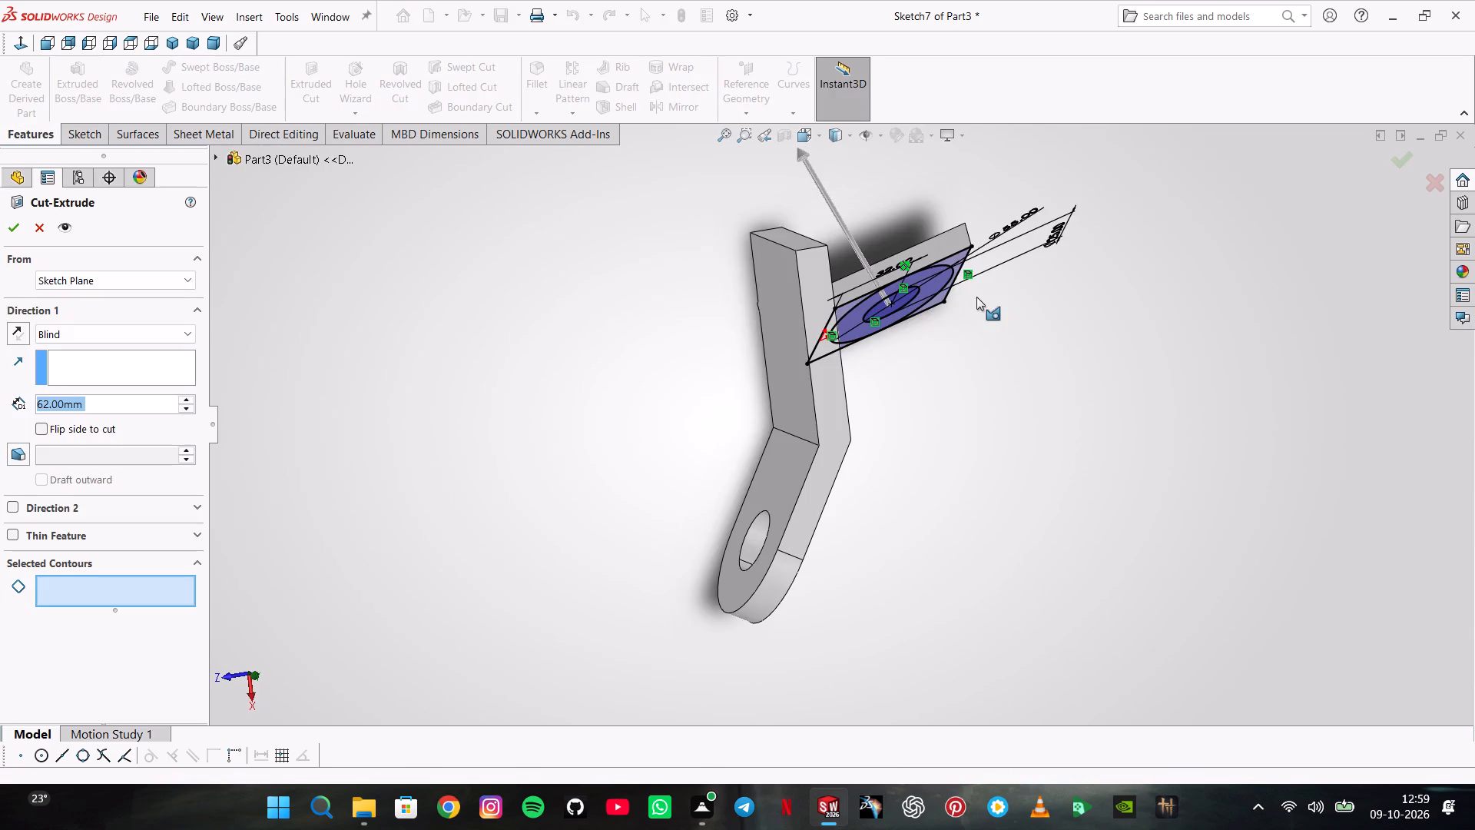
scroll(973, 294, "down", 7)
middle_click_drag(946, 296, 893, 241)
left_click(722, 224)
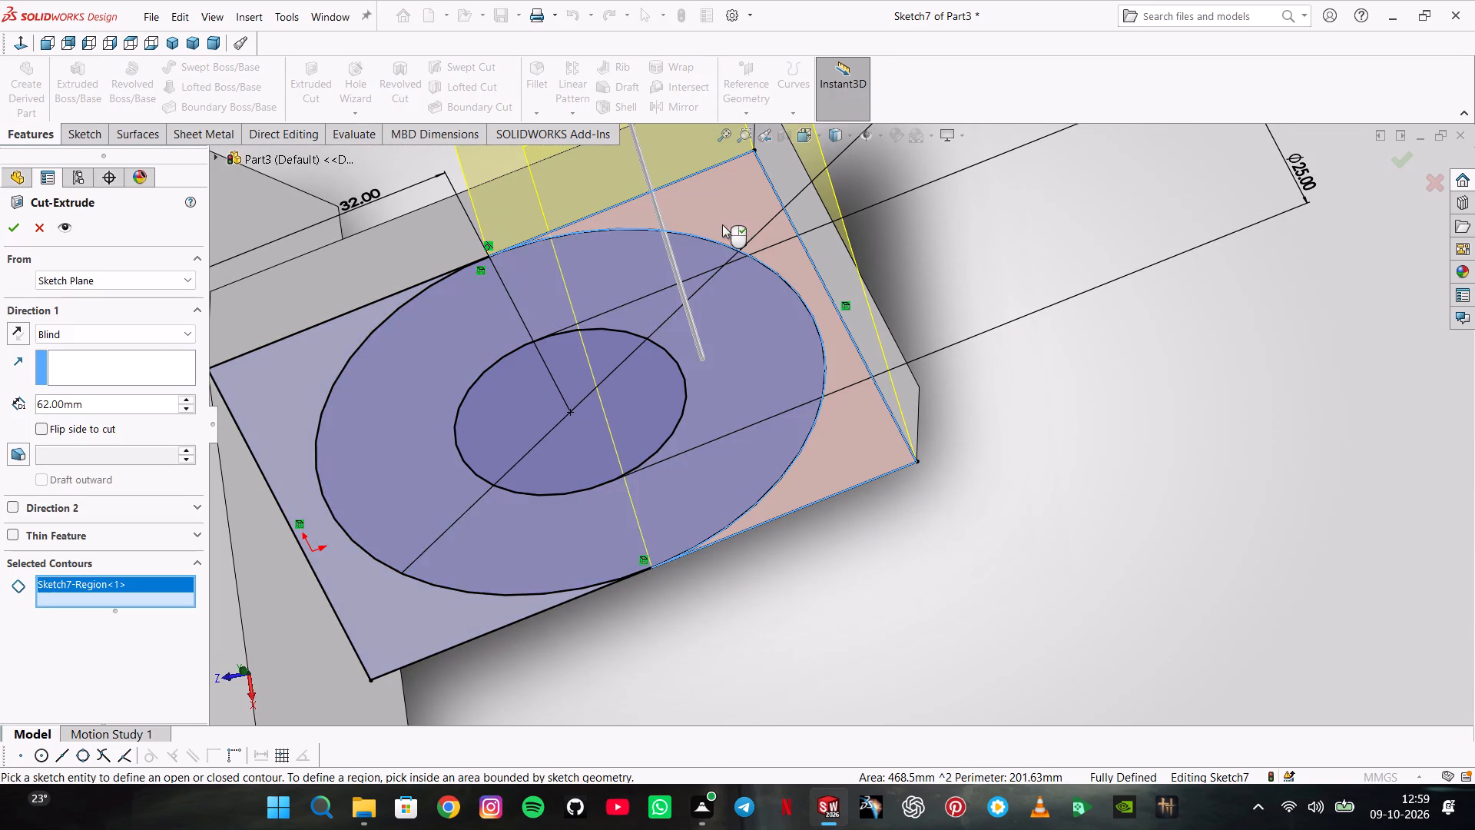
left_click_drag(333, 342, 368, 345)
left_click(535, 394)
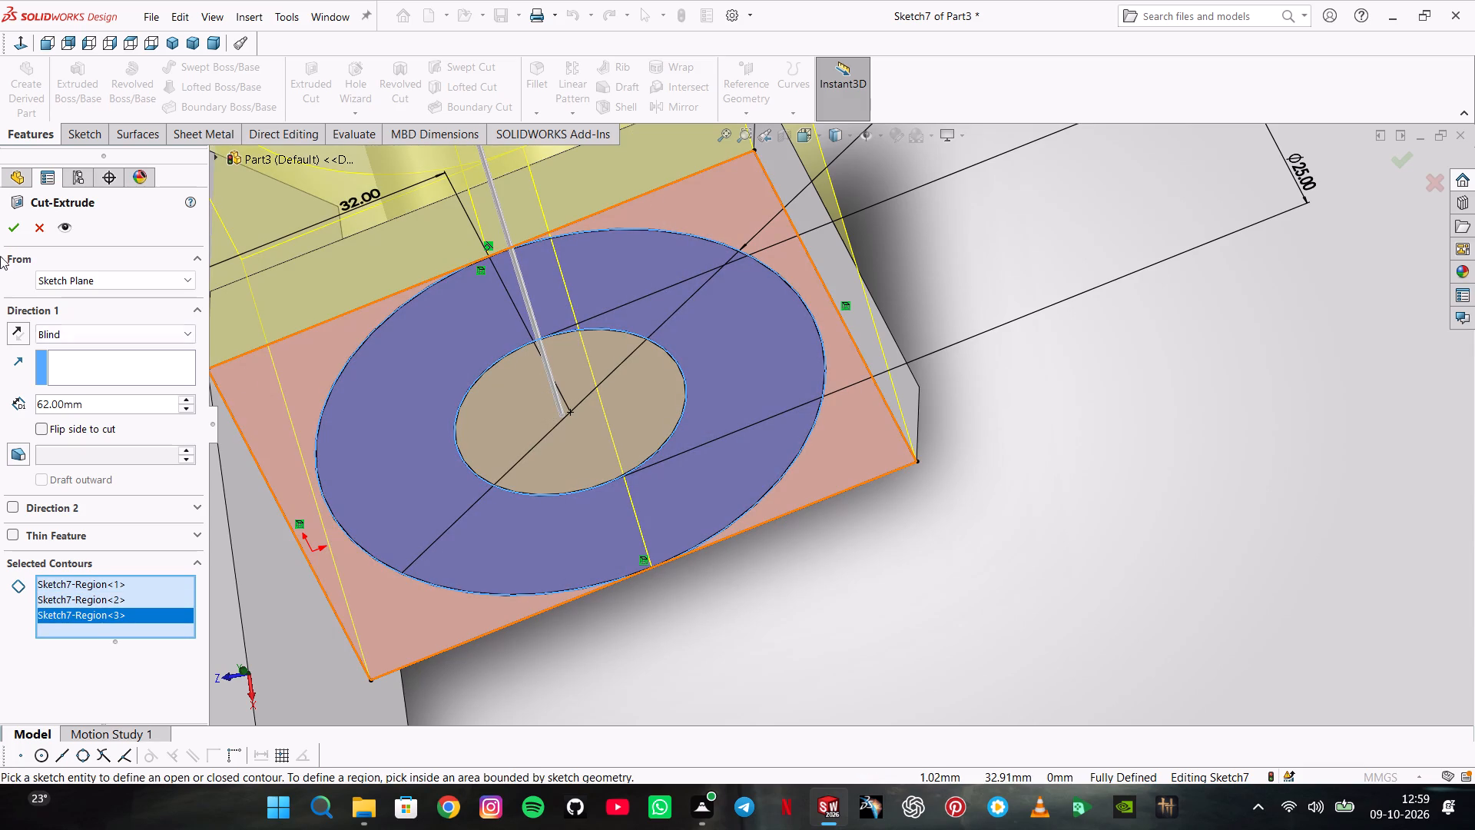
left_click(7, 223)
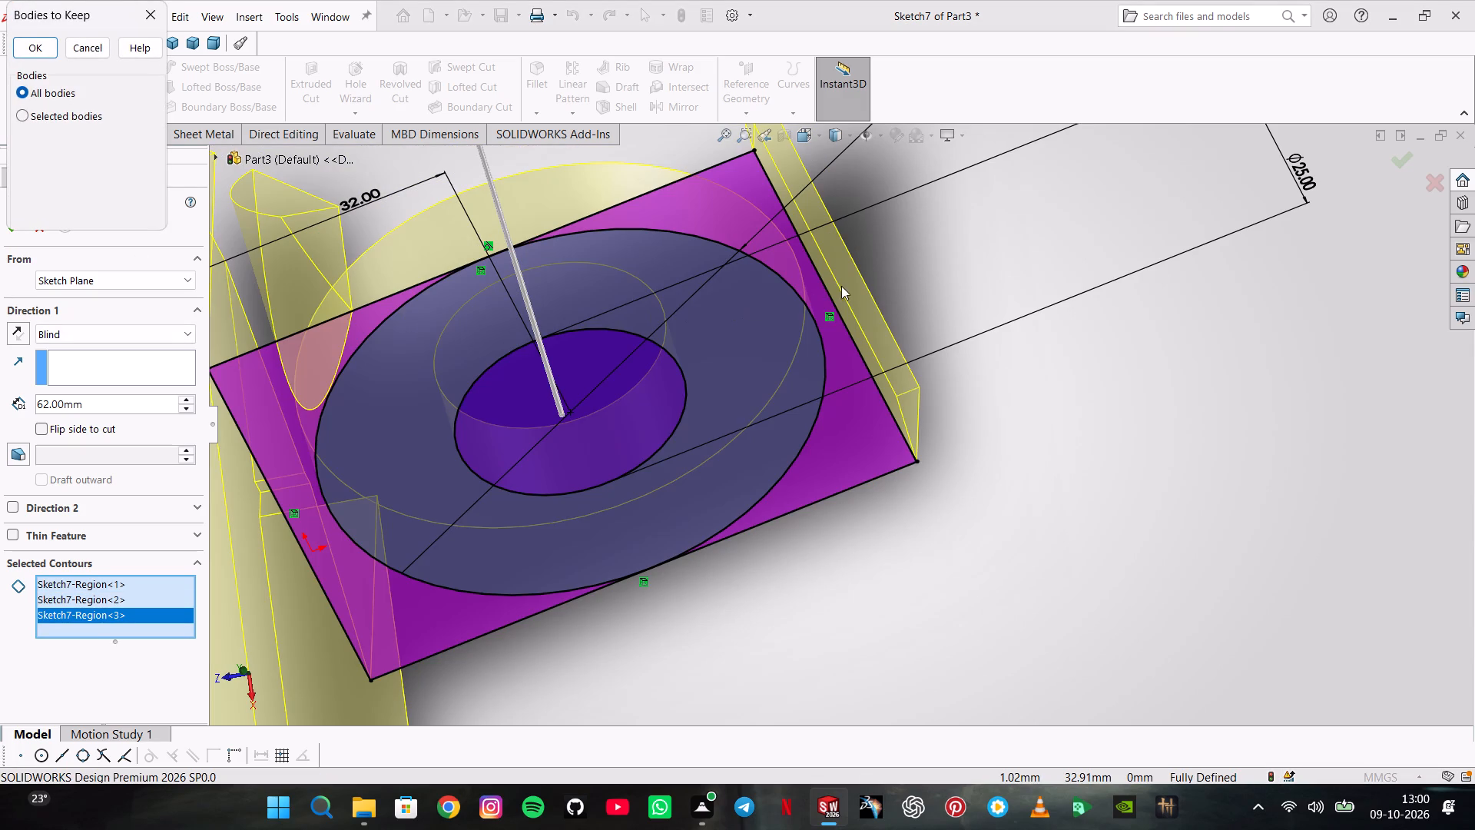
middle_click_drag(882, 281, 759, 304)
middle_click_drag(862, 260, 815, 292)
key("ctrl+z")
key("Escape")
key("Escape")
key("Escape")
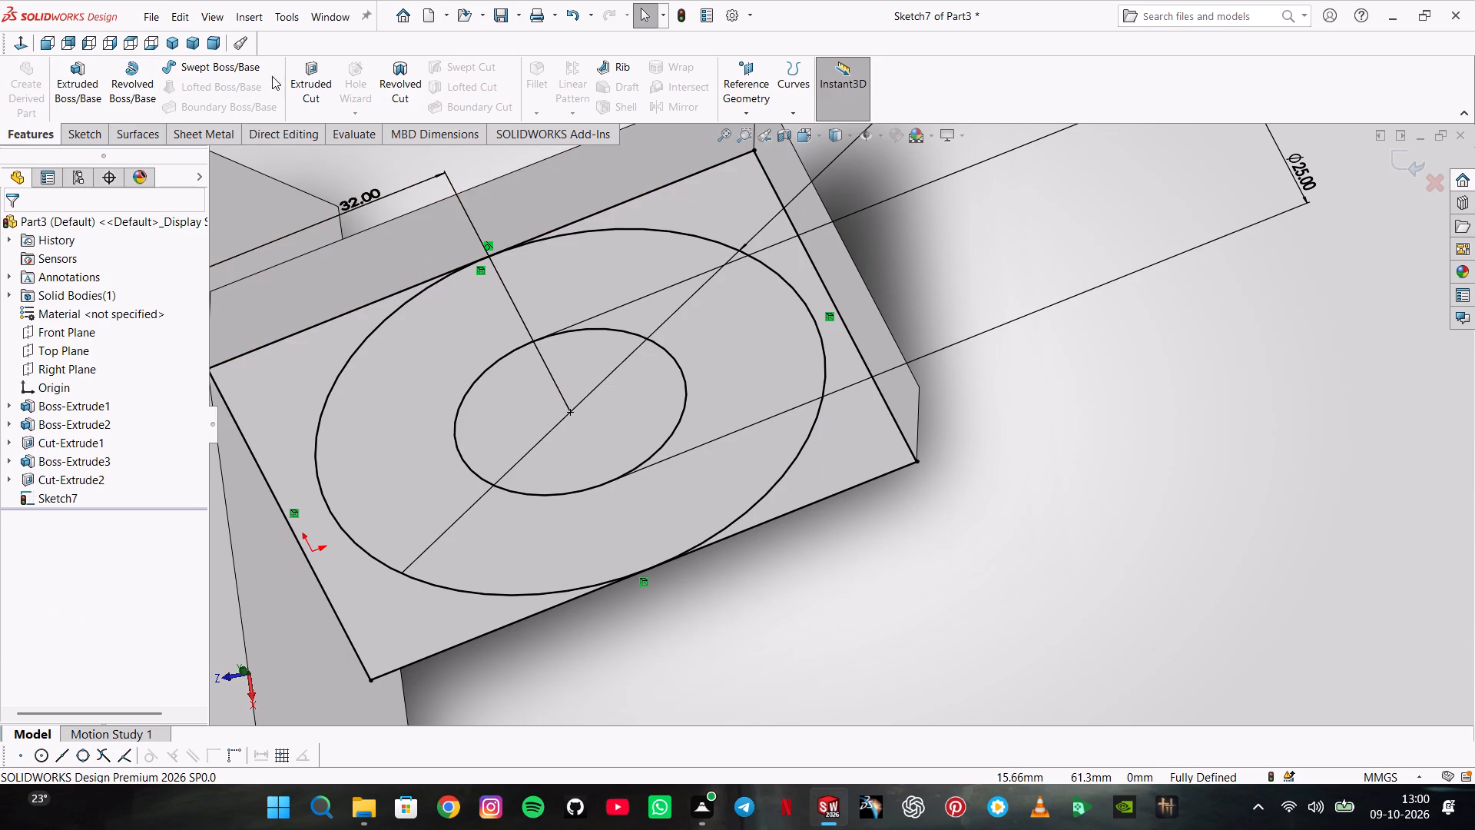
Extrude-cut the region beyond the 55 mm circle's outer end and the 25 mm hole region, blind 62 mm, keeping only Body 1.
left_click(297, 74)
left_click(698, 207)
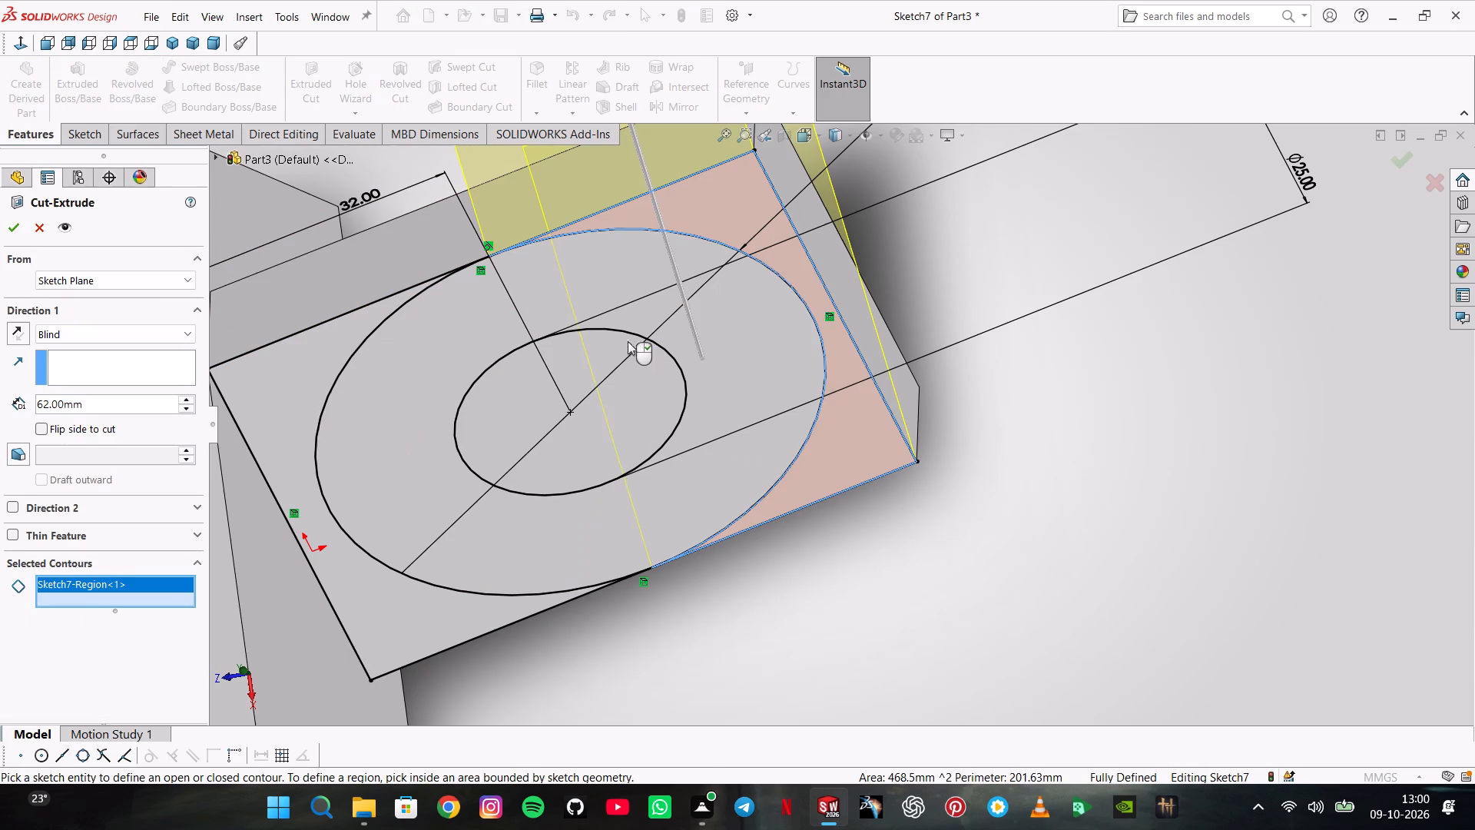
left_click(631, 351)
left_click(20, 231)
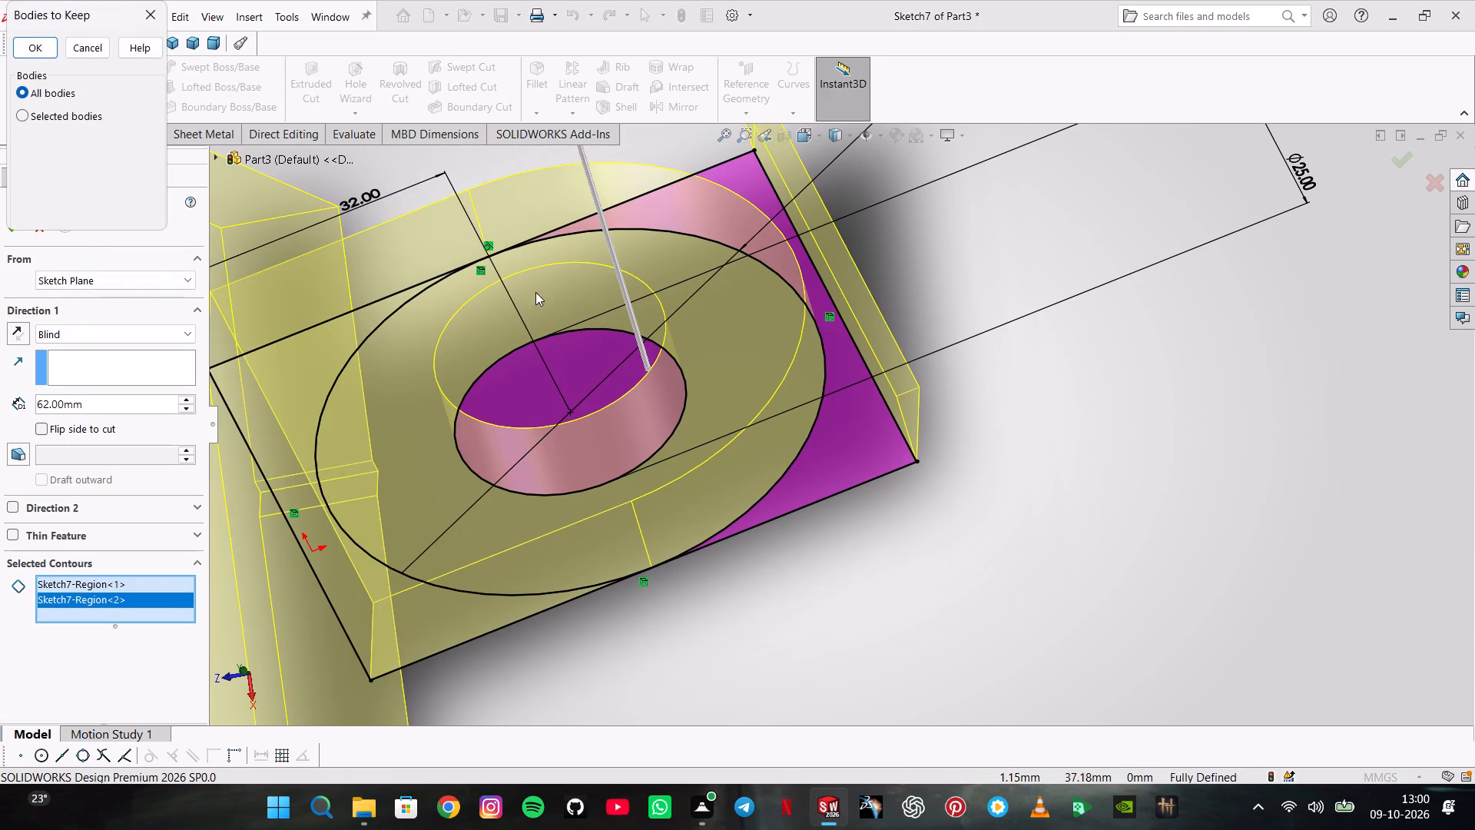
left_click(1051, 310)
middle_click_drag(1064, 310, 920, 359)
left_click(91, 126)
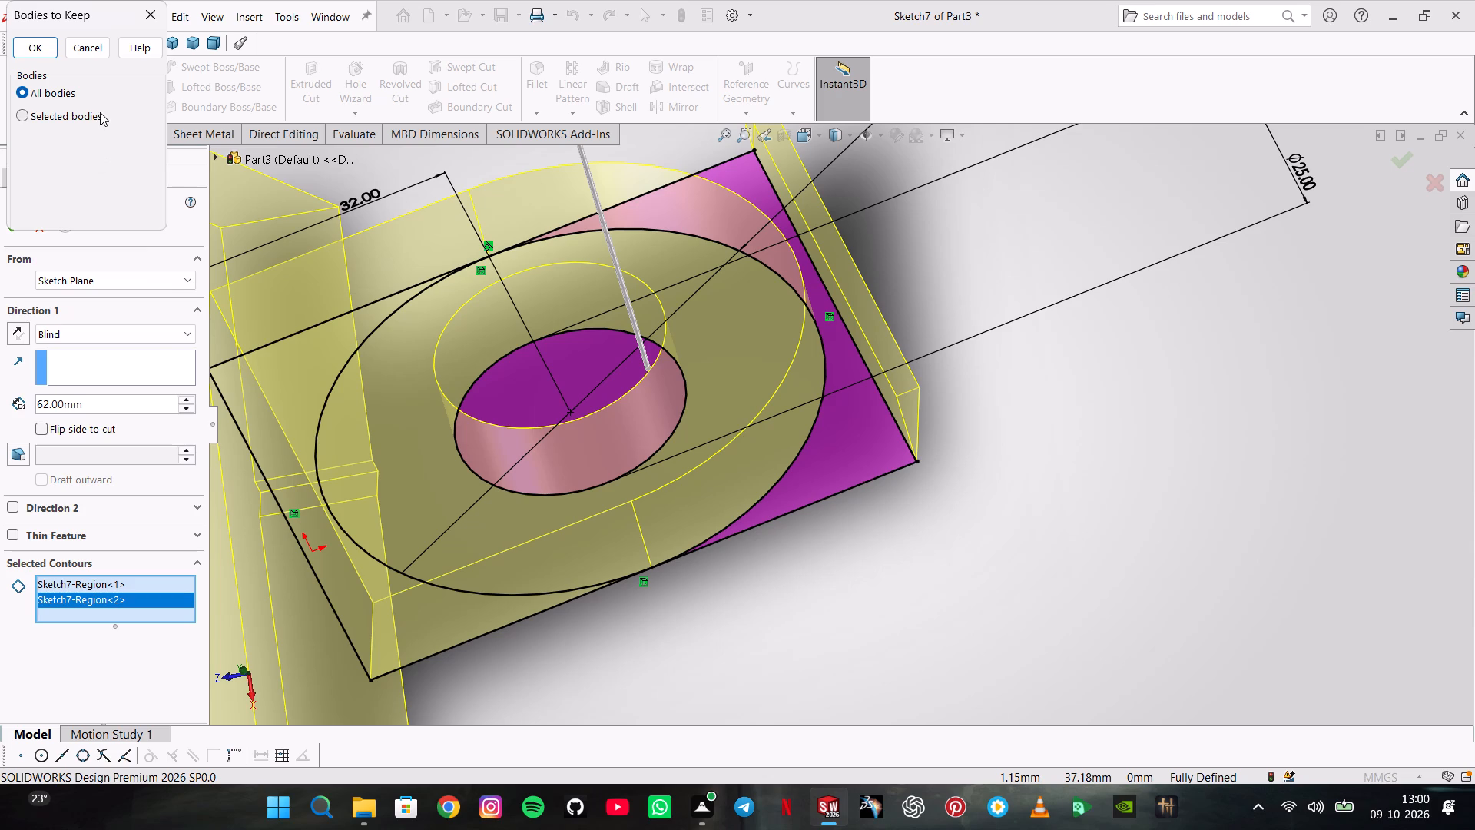
left_click(100, 112)
left_click(23, 151)
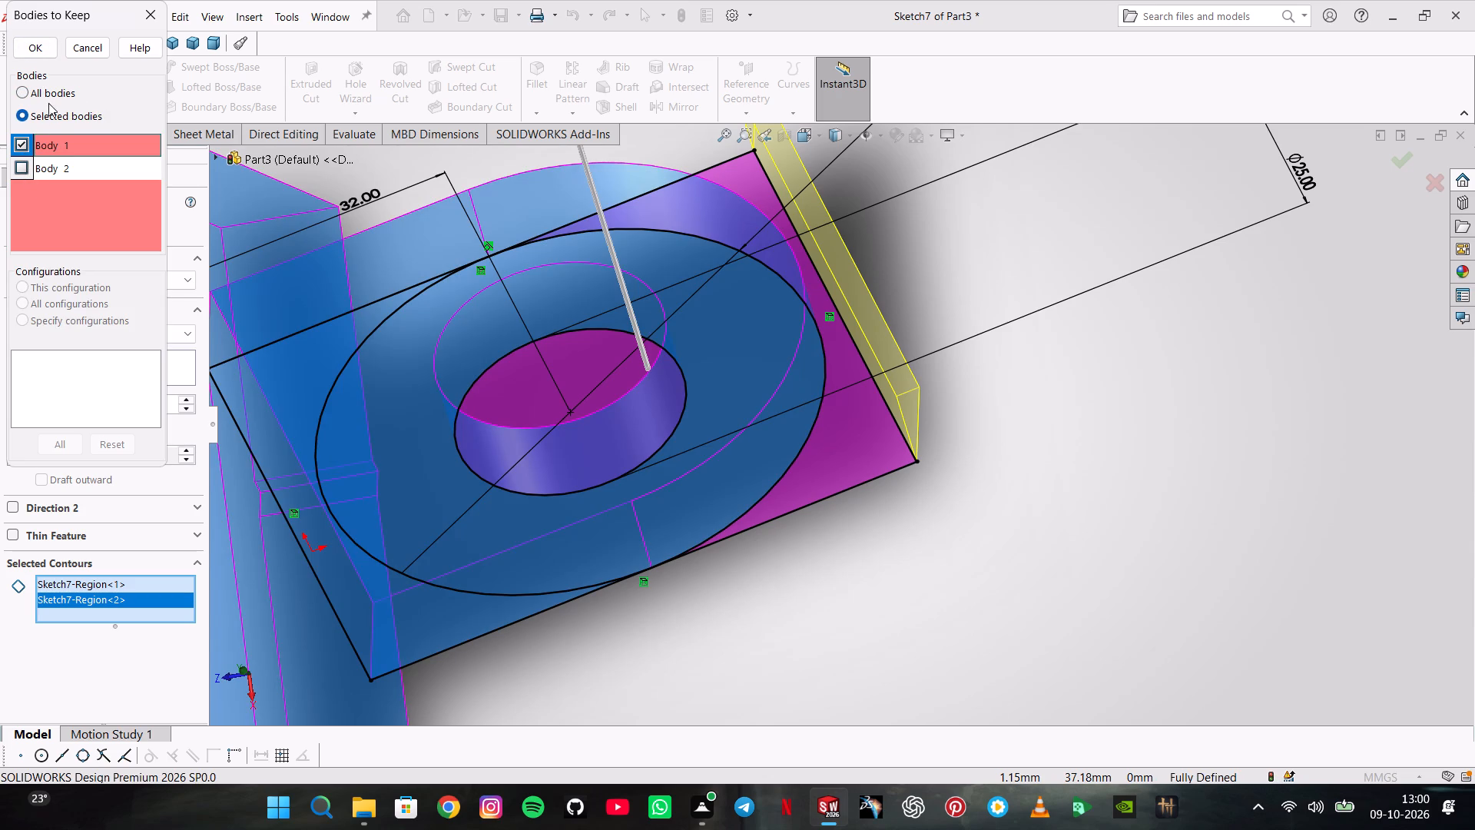
left_click(40, 43)
Apply the matte iron metal appearance to the whole bracket.
left_click(963, 268)
middle_click_drag(983, 275, 900, 303)
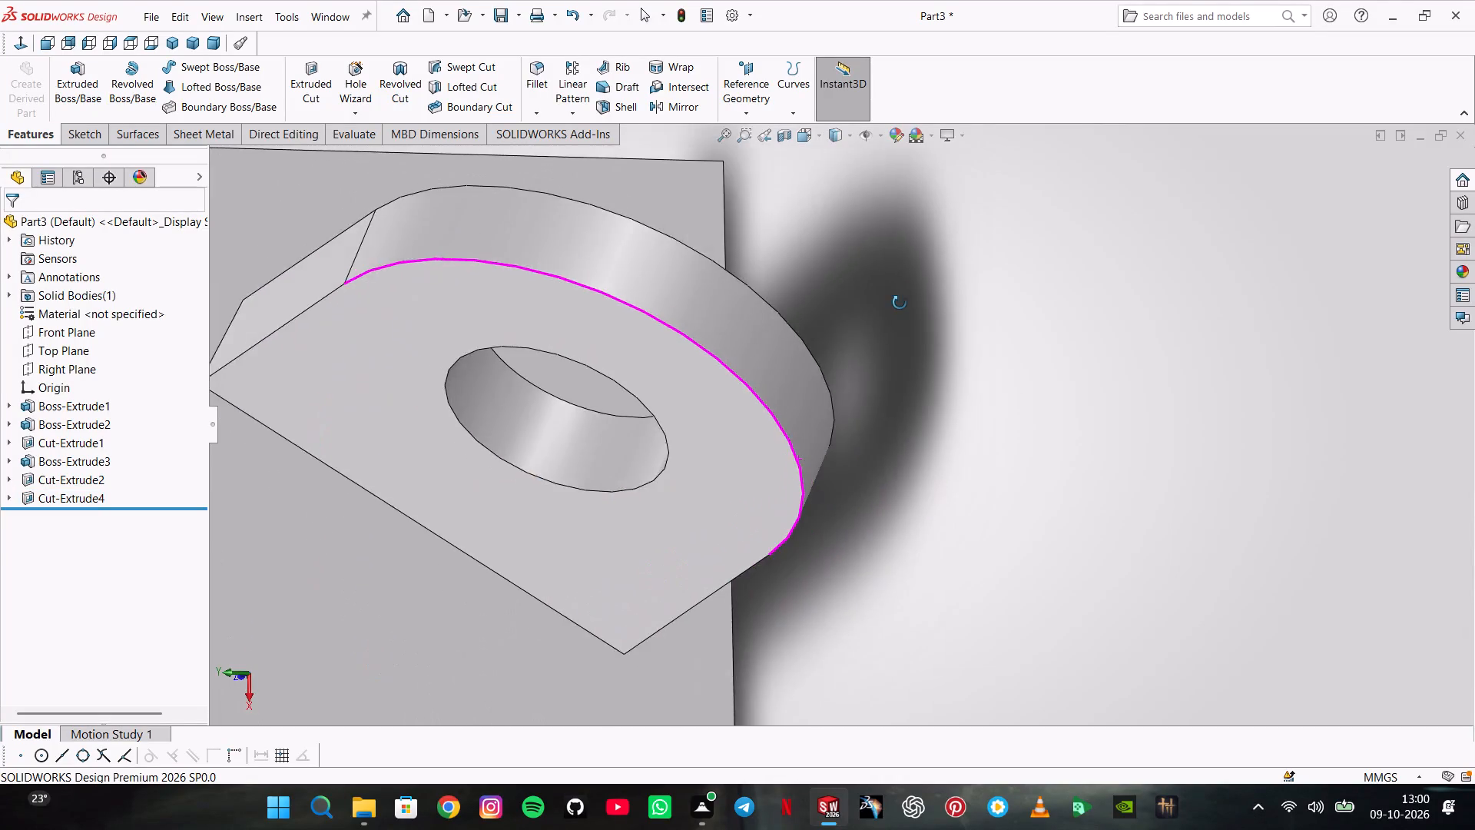
middle_click_drag(900, 303, 897, 302)
scroll(899, 303, "up", 3)
scroll(942, 364, "up", 2)
middle_click(942, 364)
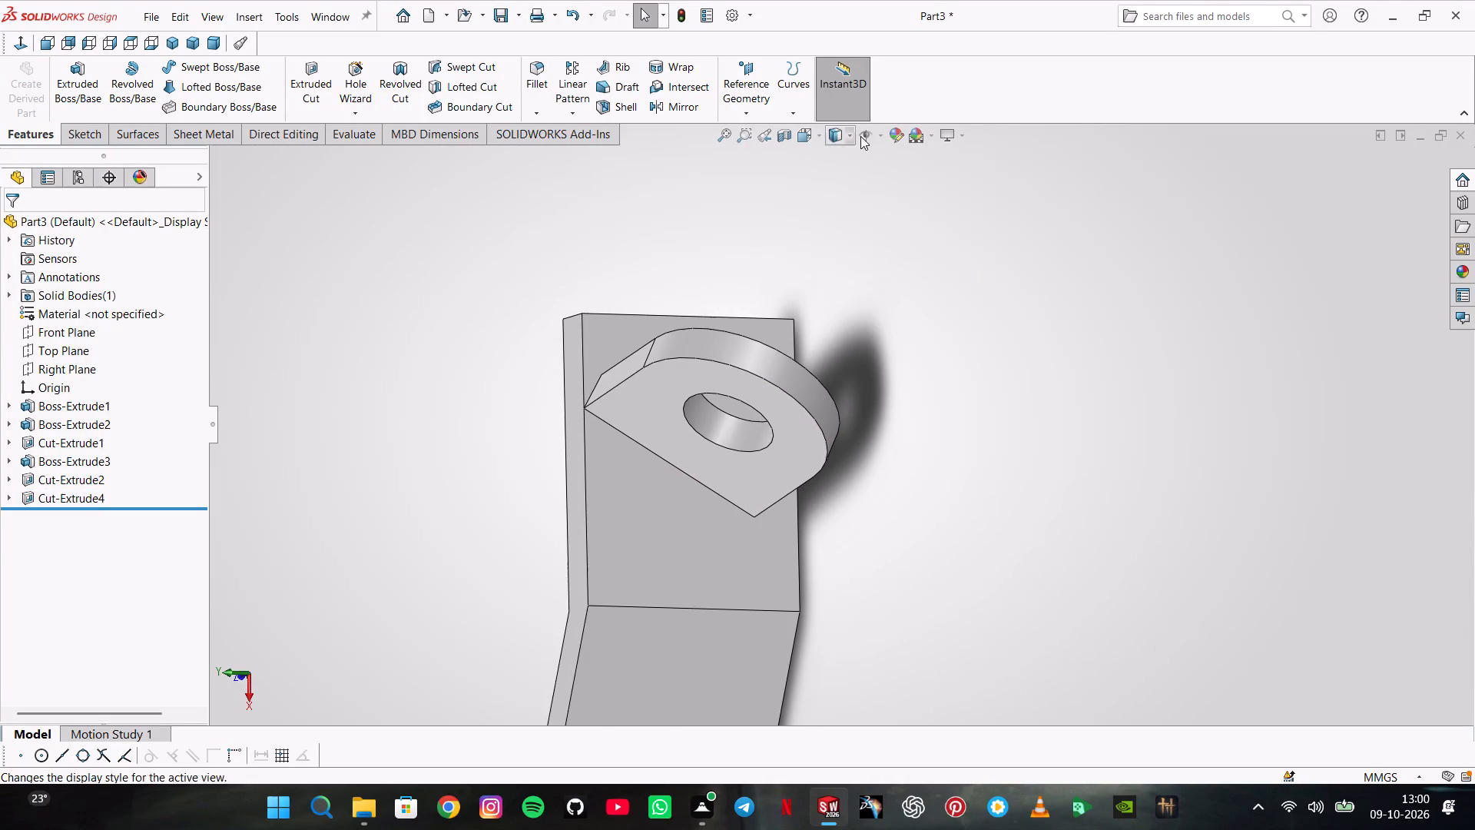
left_click(929, 131)
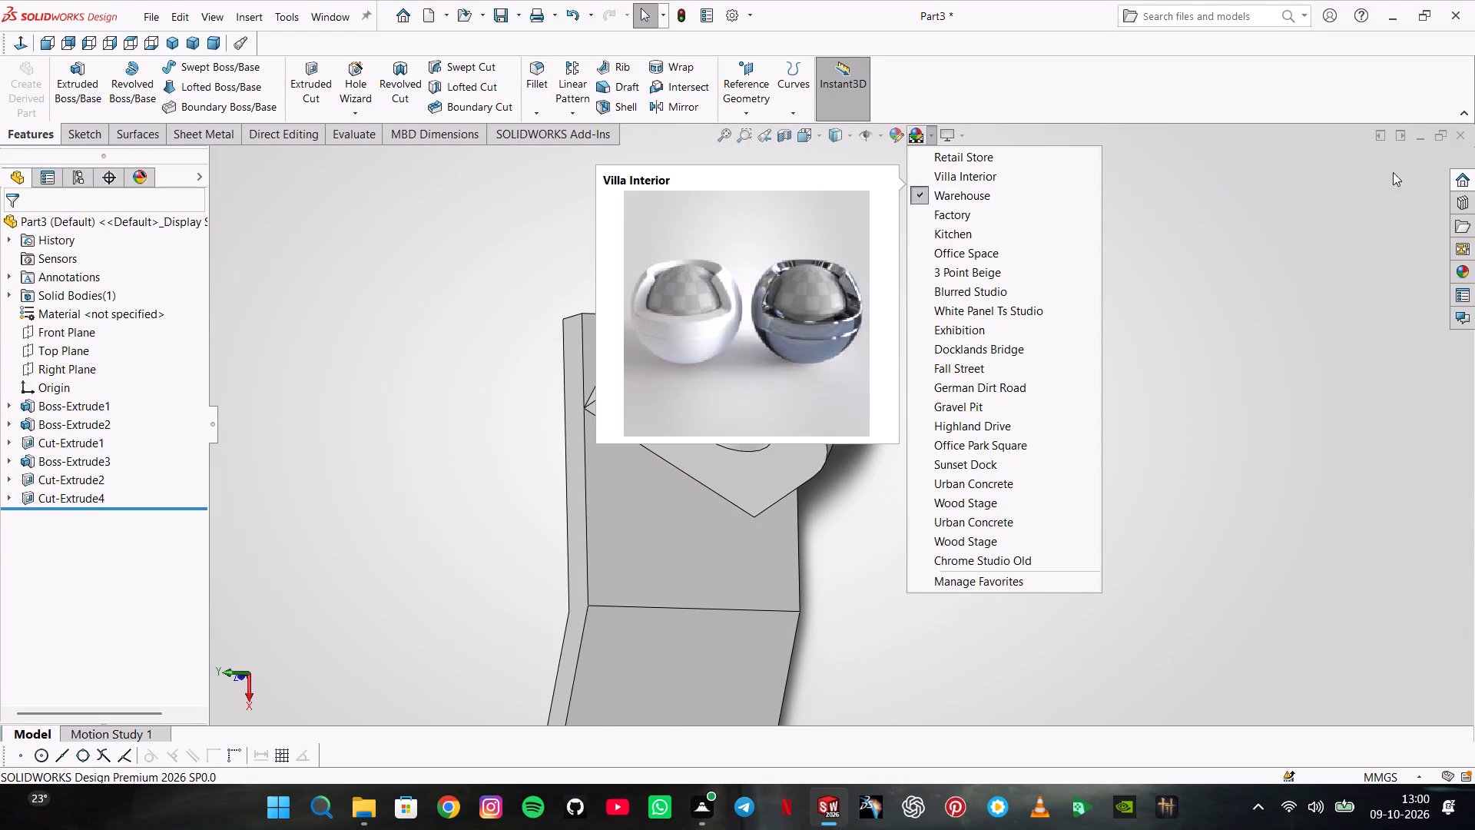
left_click(1414, 184)
left_click(1470, 273)
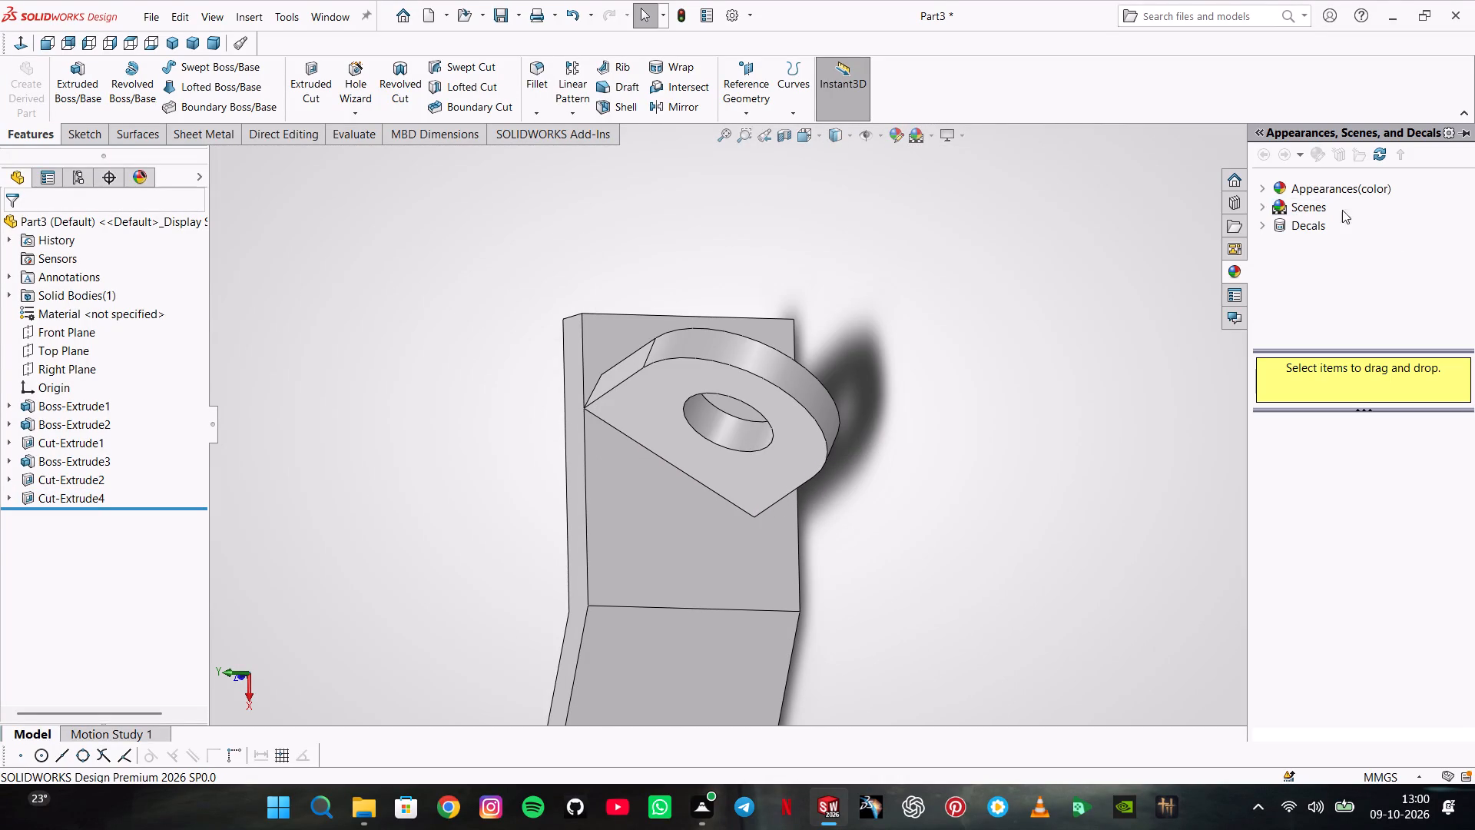
left_click(1271, 207)
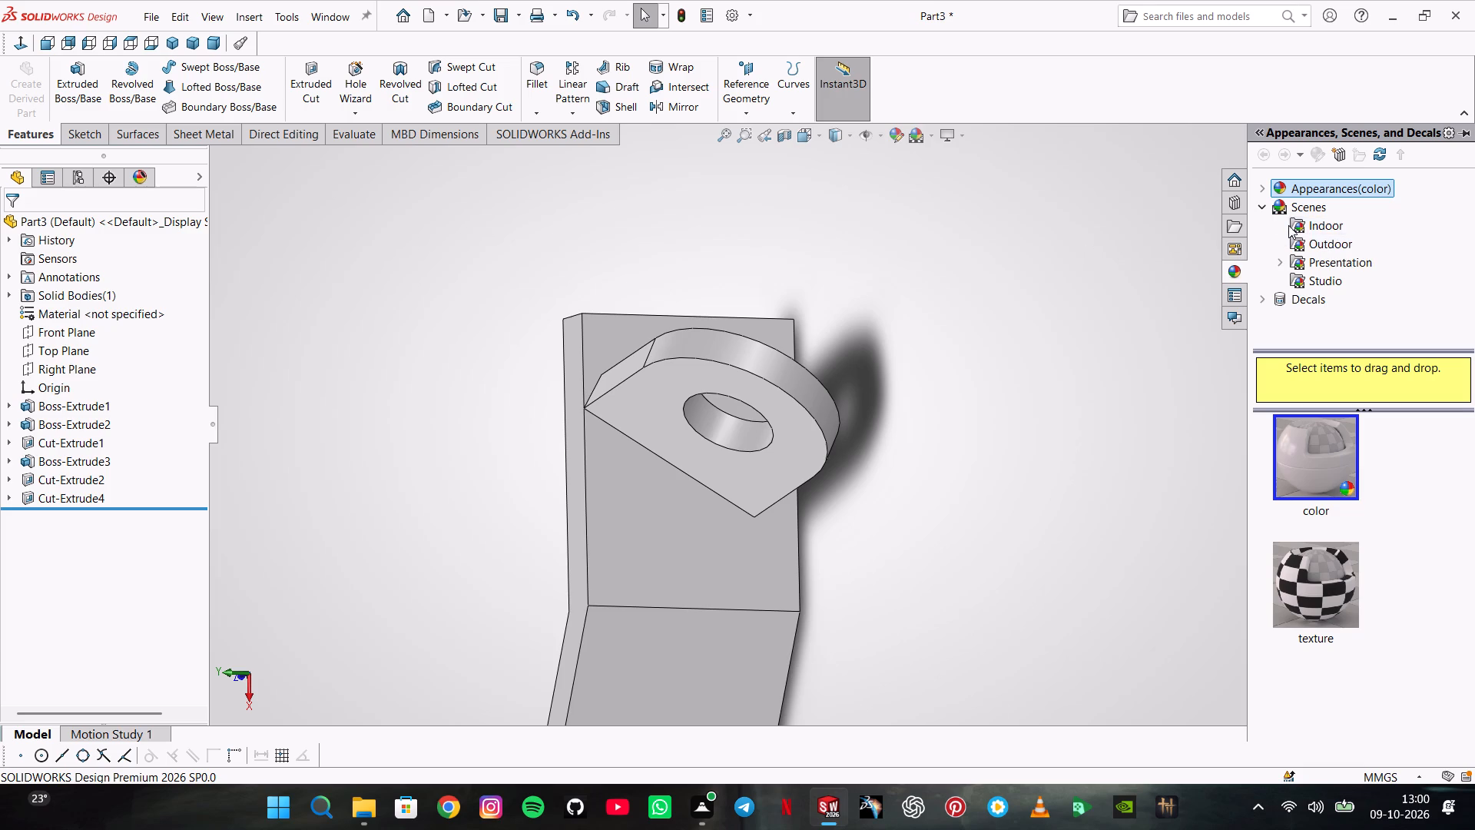
left_click(1268, 188)
left_click(1317, 228)
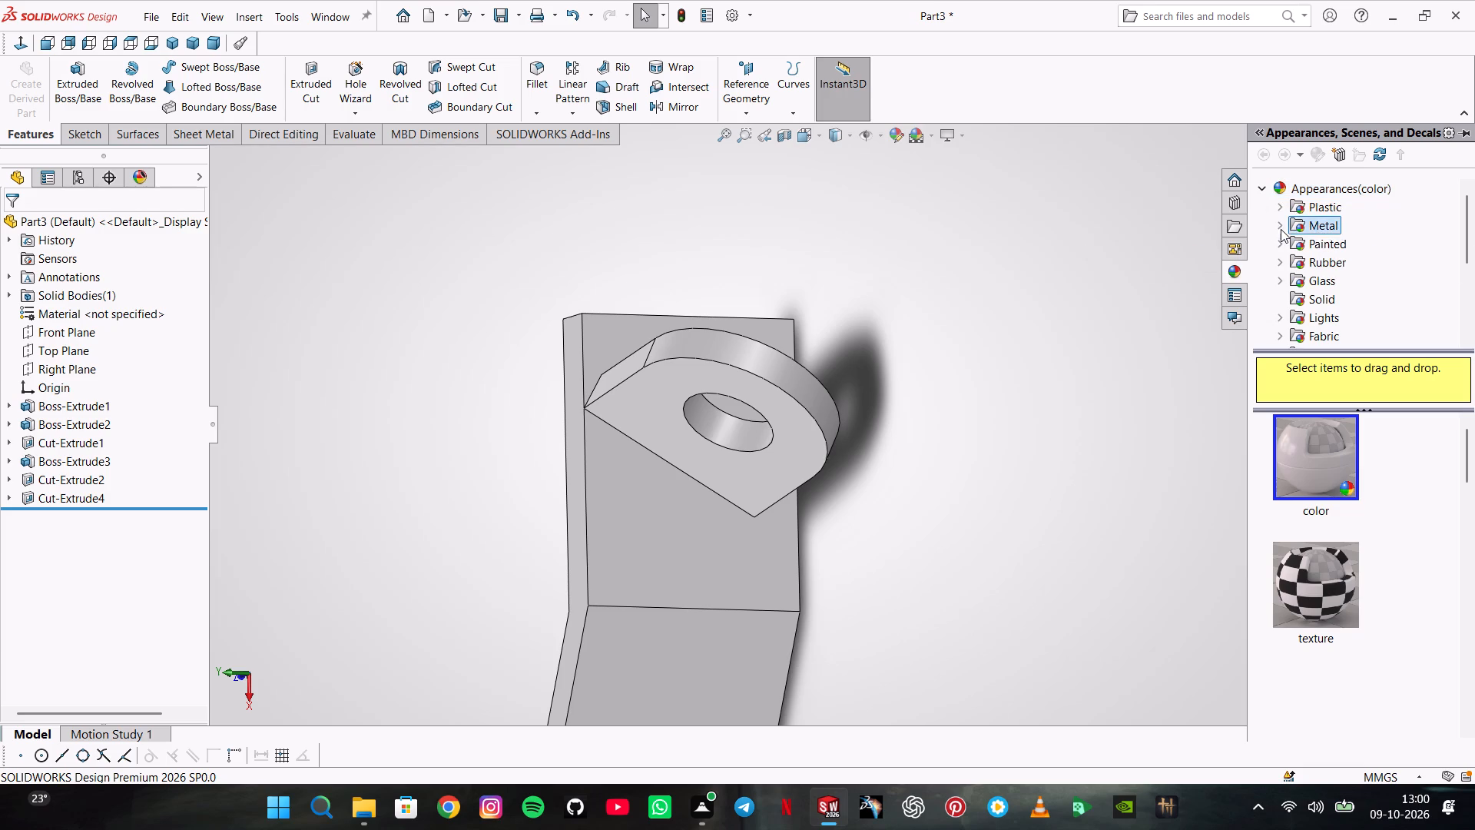
left_click(1281, 229)
scroll(1337, 314, "down", 2)
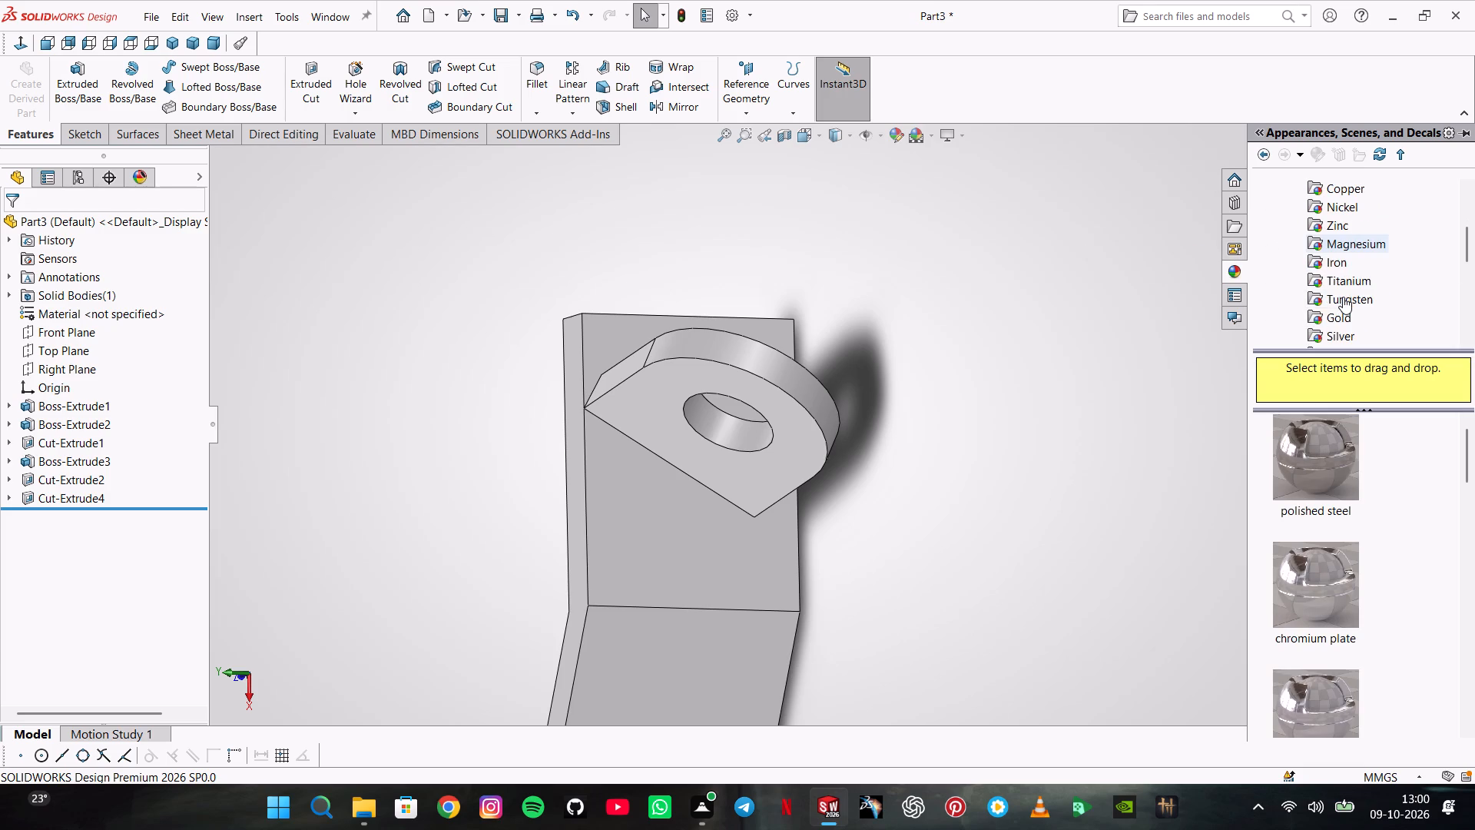
left_click(1334, 261)
double_click(1294, 435)
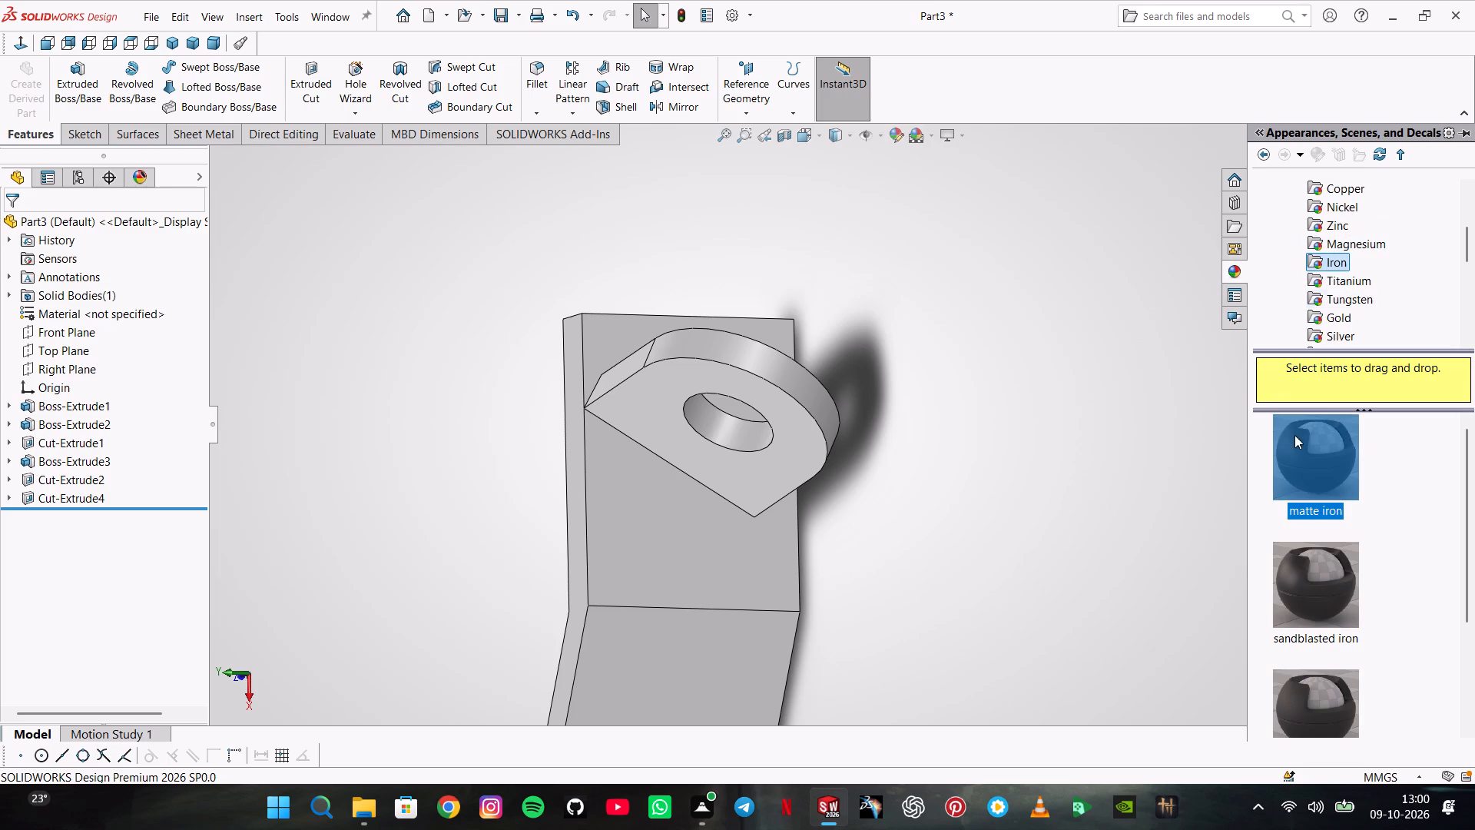
left_click(859, 260)
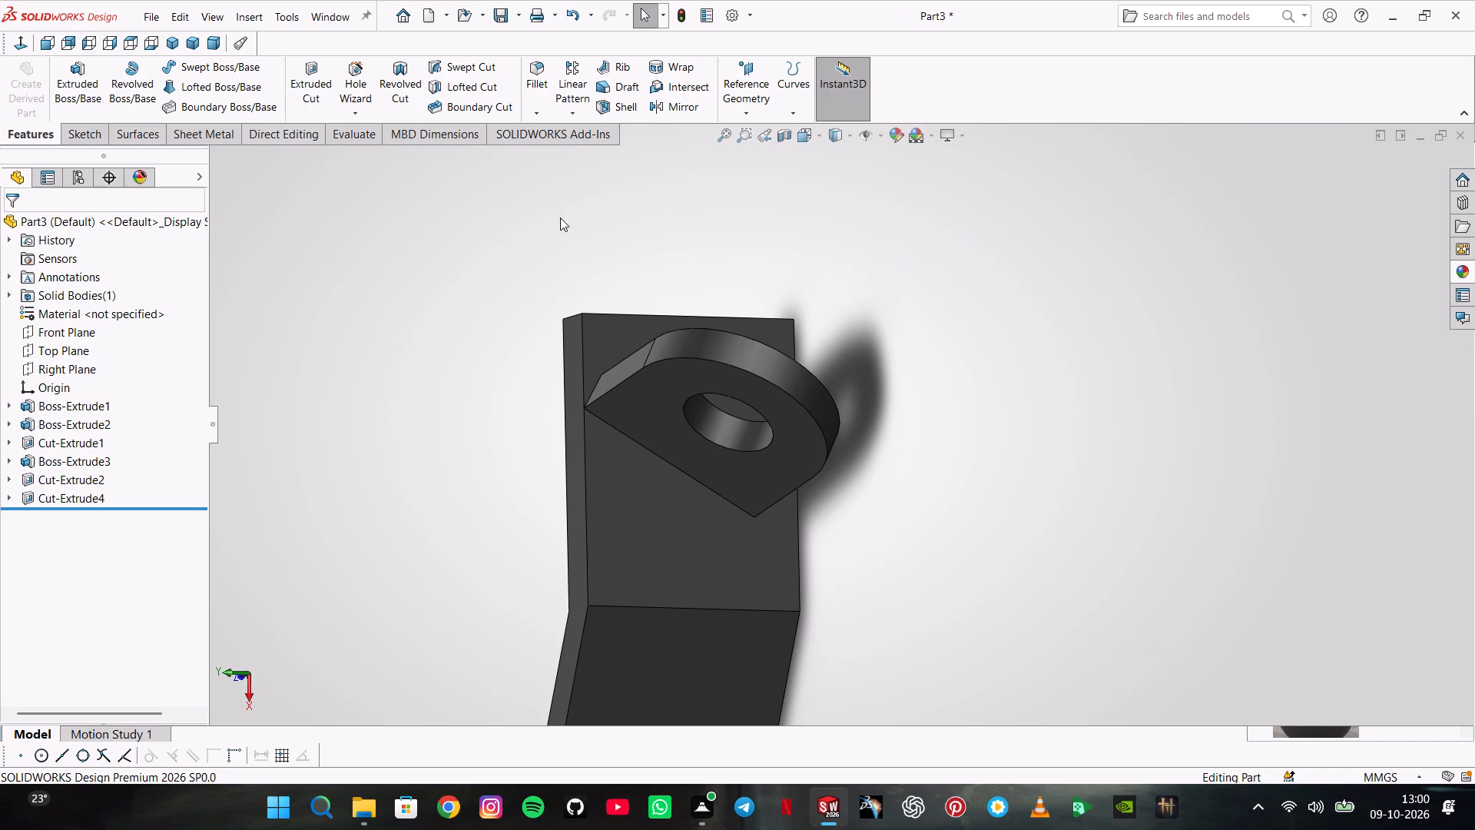
Examine the bracket in isometric view and from several other angles, including the slanted plate's rounded end.
left_click(170, 42)
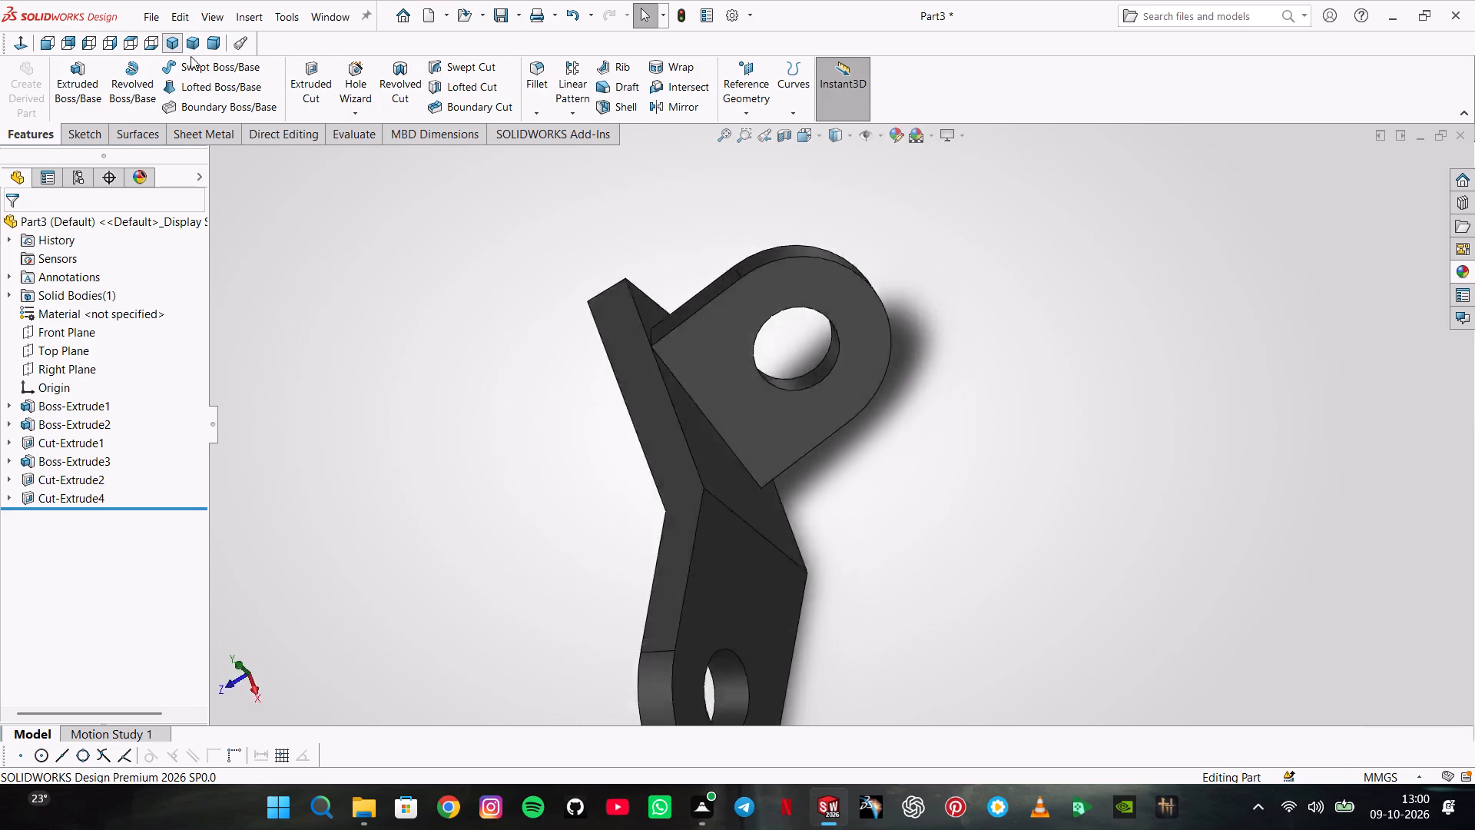
middle_click_drag(1009, 367, 531, 338)
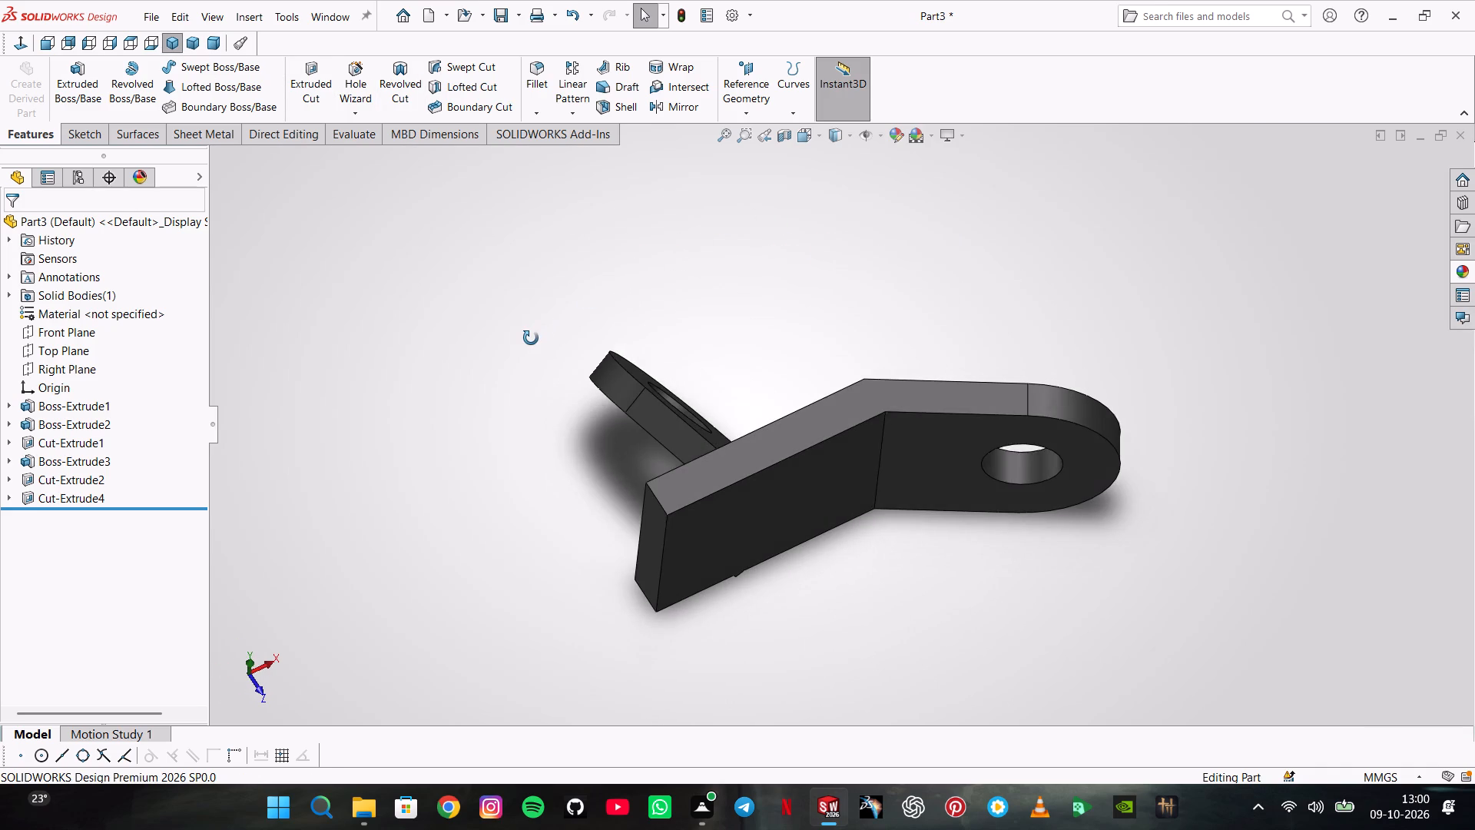
middle_click_drag(531, 338, 528, 341)
left_click(675, 354)
scroll(676, 353, "down", 1)
middle_click_drag(676, 353, 787, 523)
left_click_drag(791, 517, 731, 430)
left_click(711, 349)
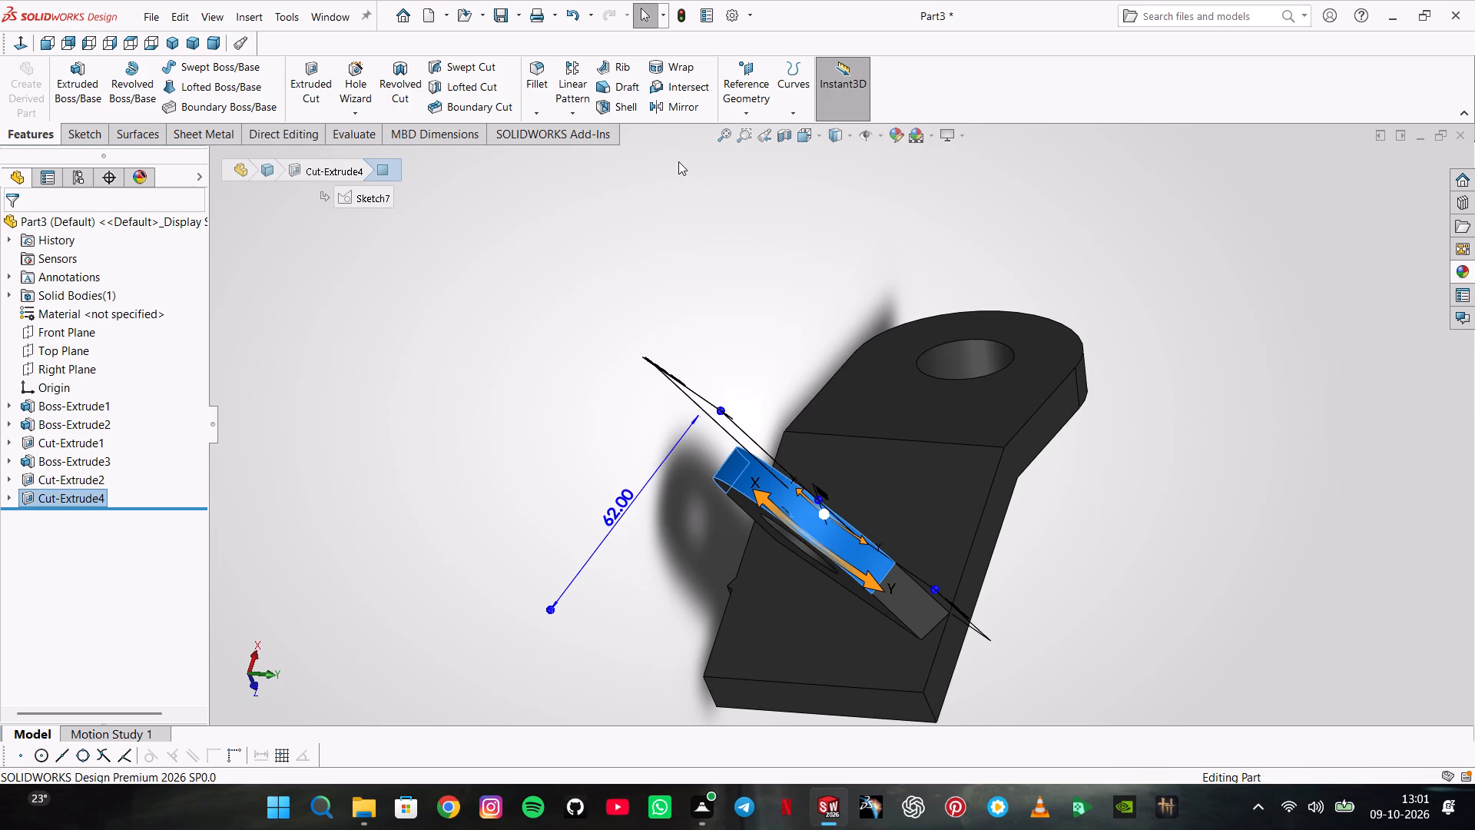
Save the part as Part8.SLDPRT in the Level5 folder.
key("ctrl+s")
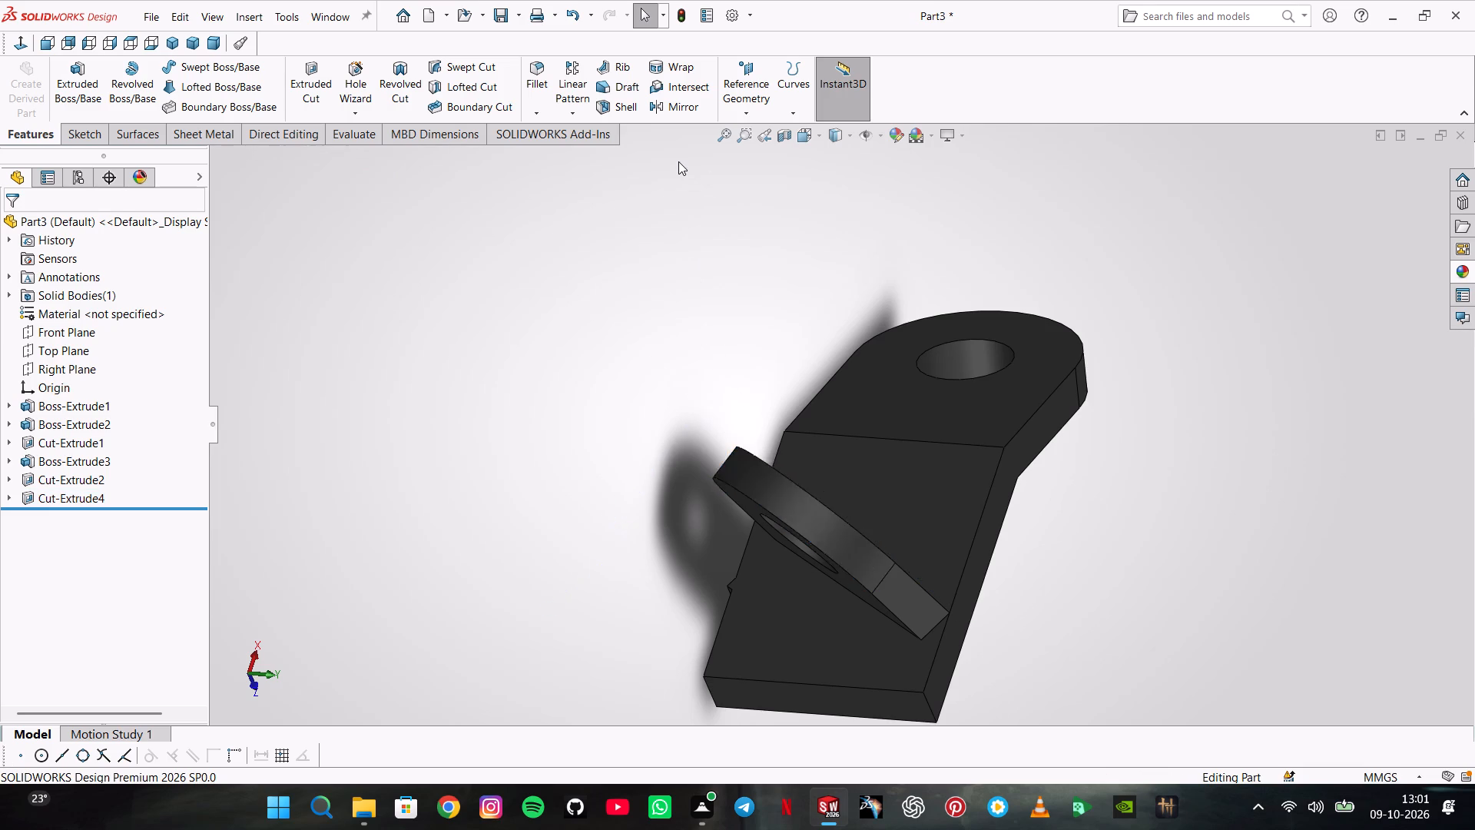
key("Right")
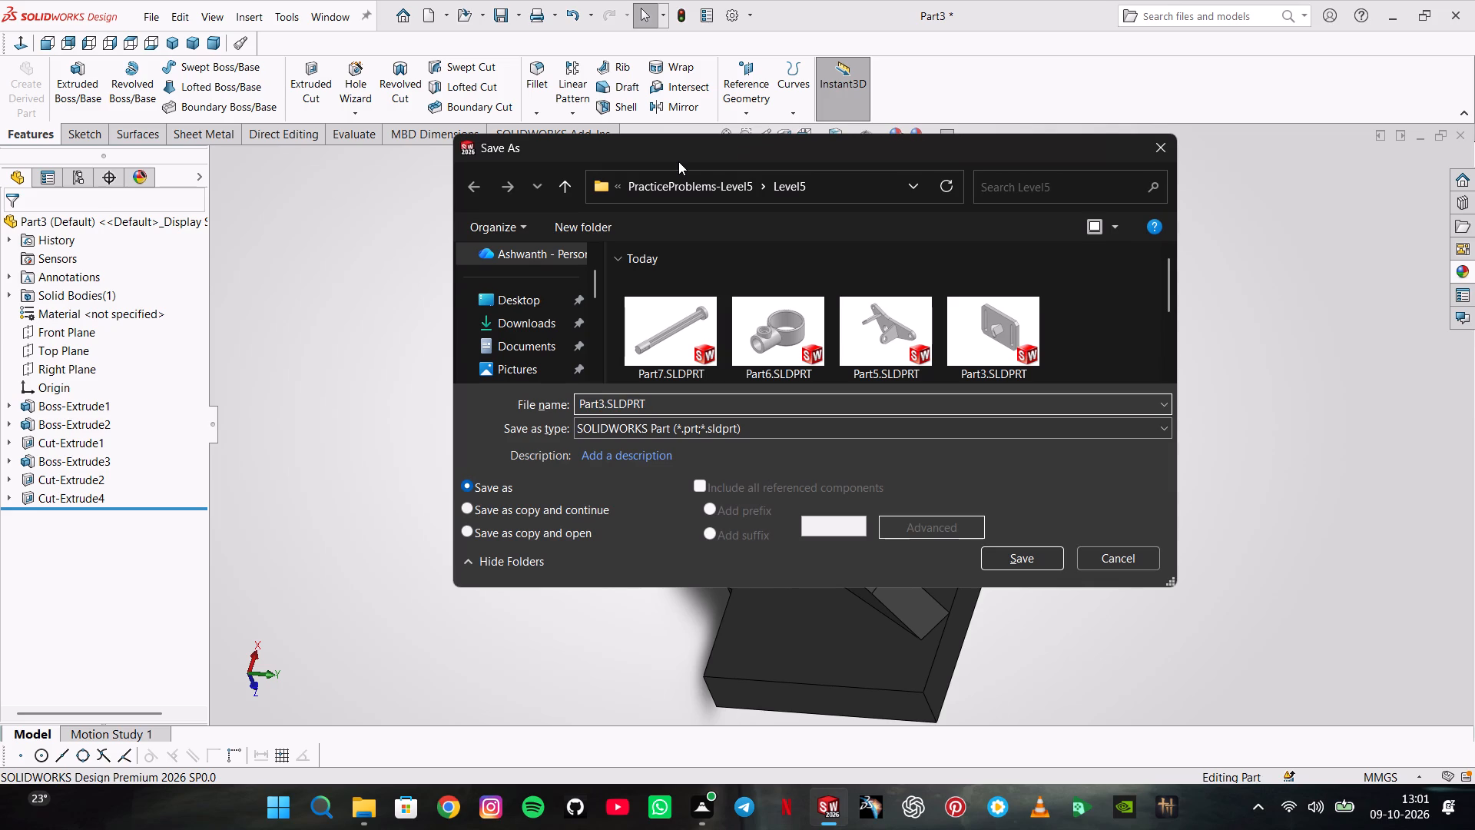
key("Left")
key("Left")
key("Left")
key("Left")
key("Left")
key("Left")
key("Left")
key("equal")
key("BackSpace")
key("BackSpace")
key("8")
key("Return")
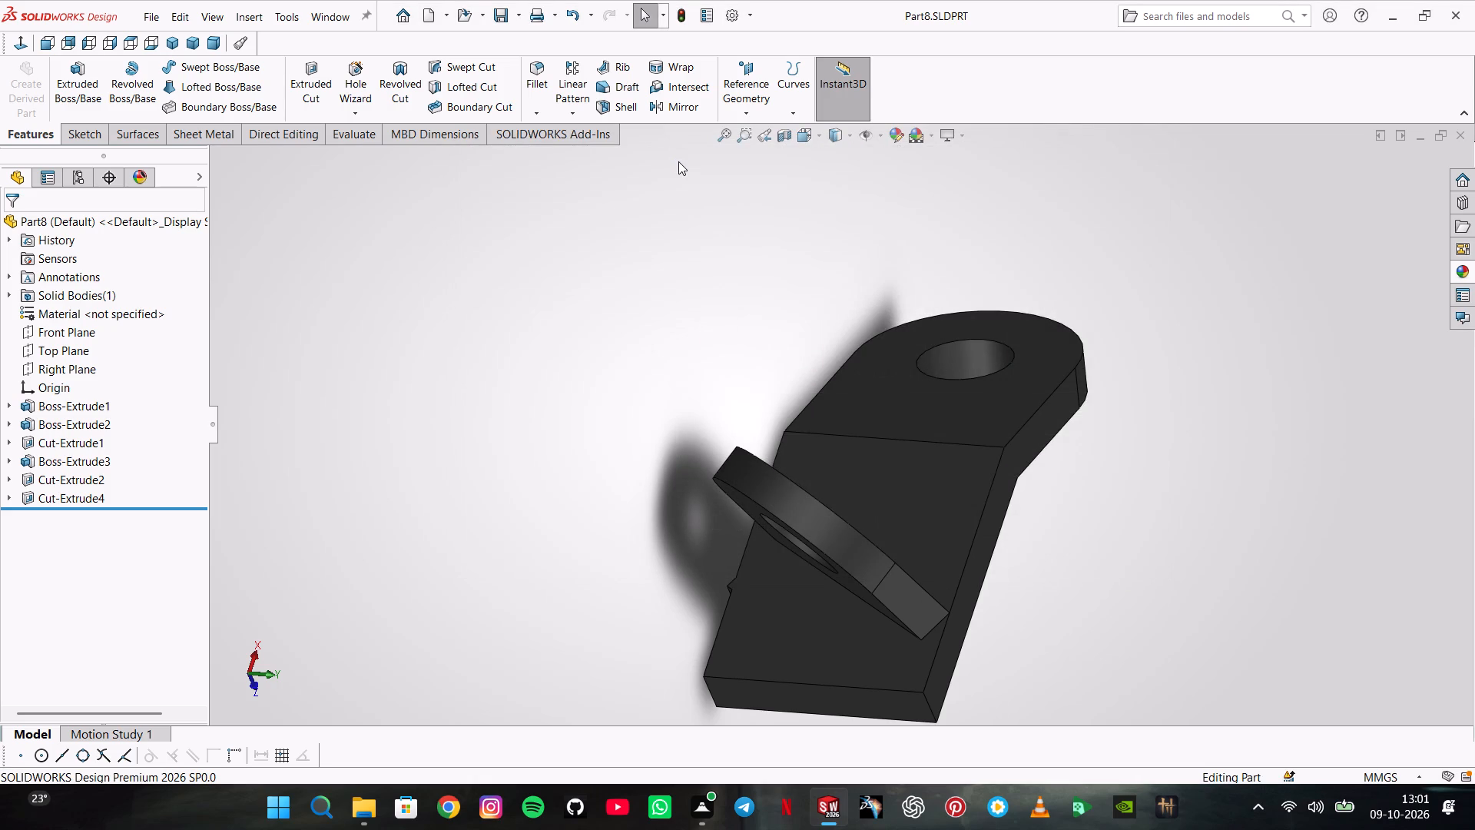
Save a PDF copy of the bracket as Part8.pdf in the Level5 folder.
key("ctrl+shift+s")
key("ctrl+shift+s")
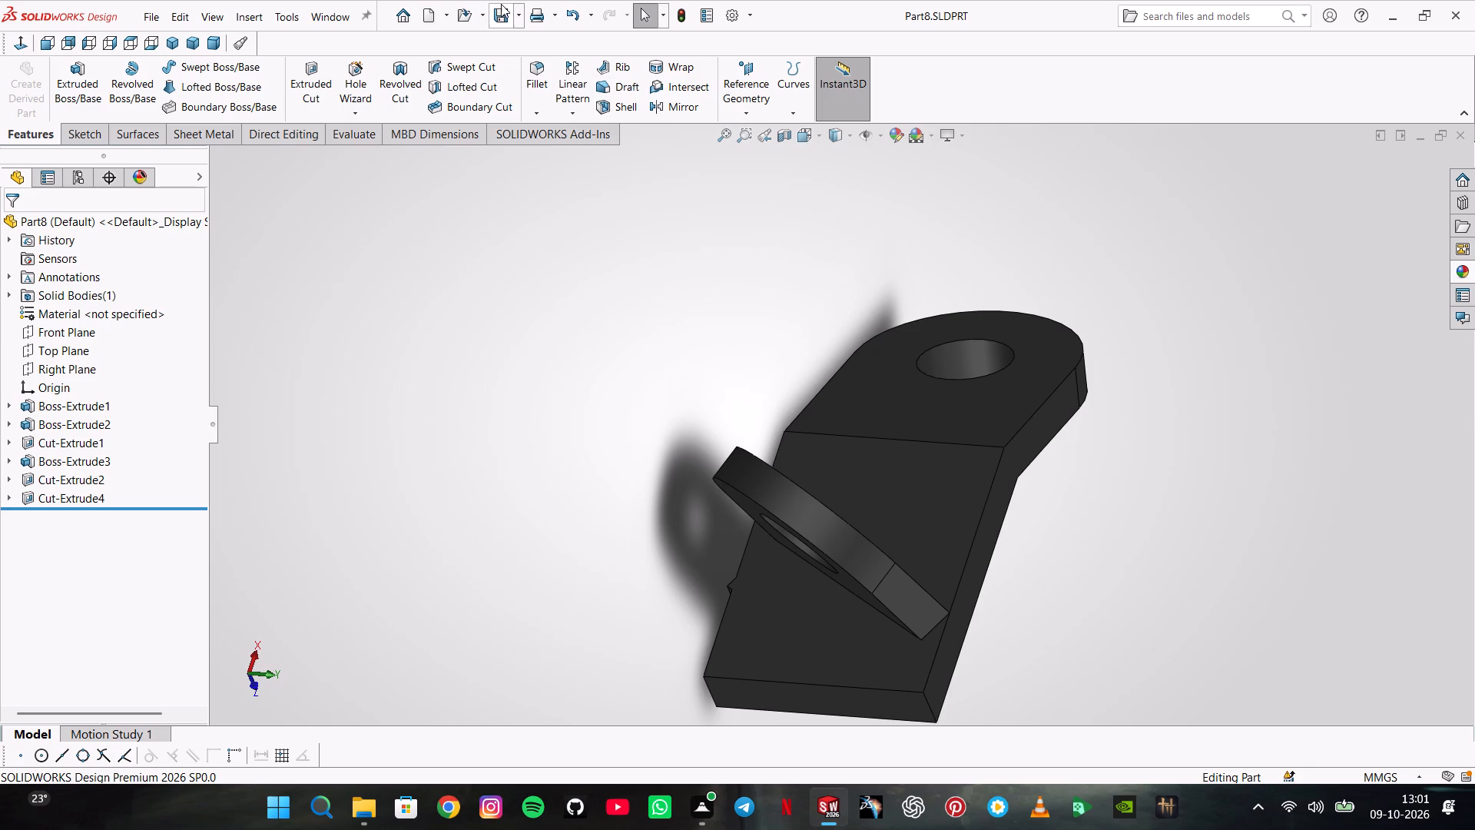
left_click(514, 9)
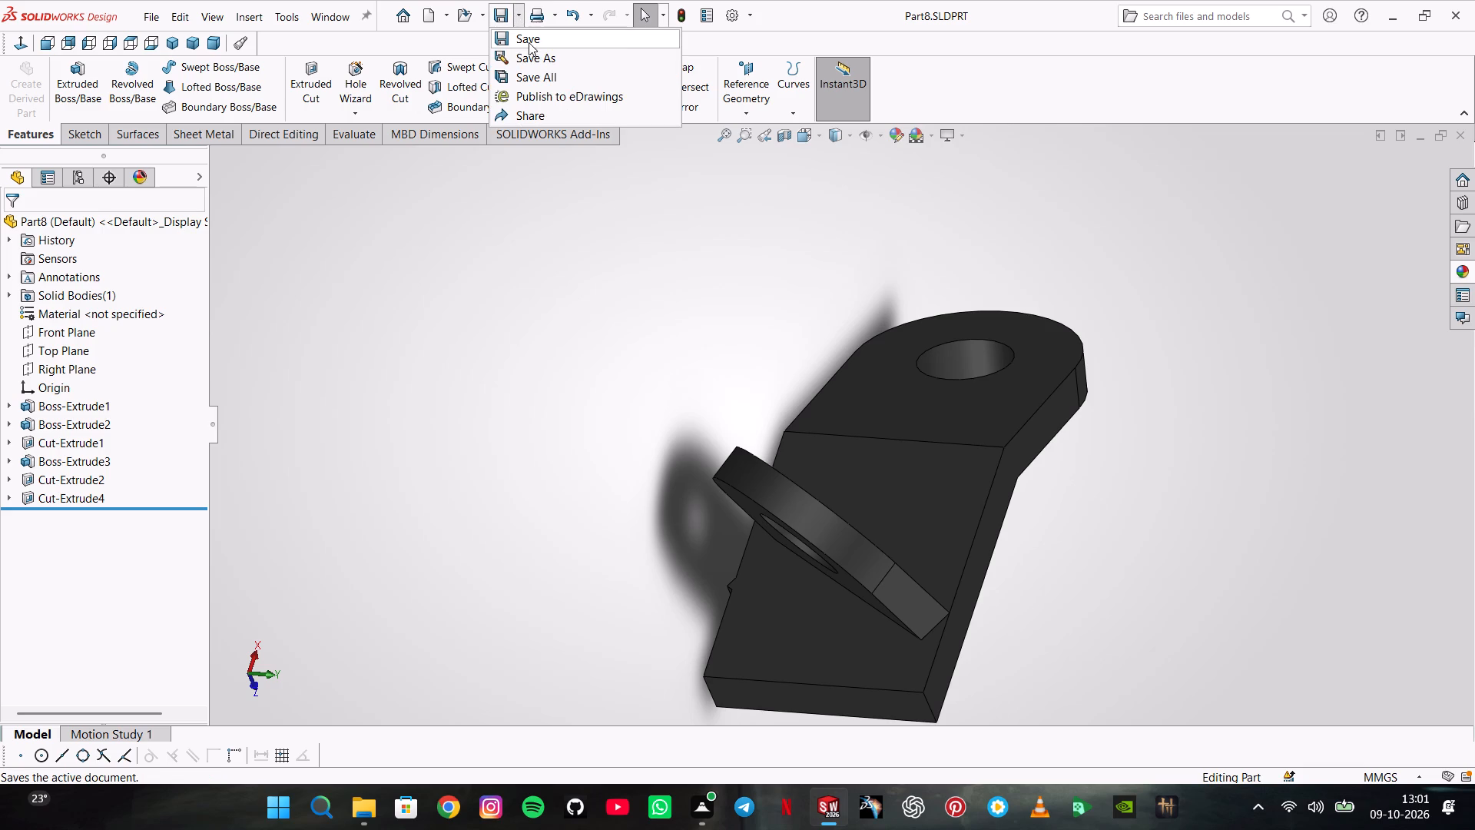
left_click(544, 56)
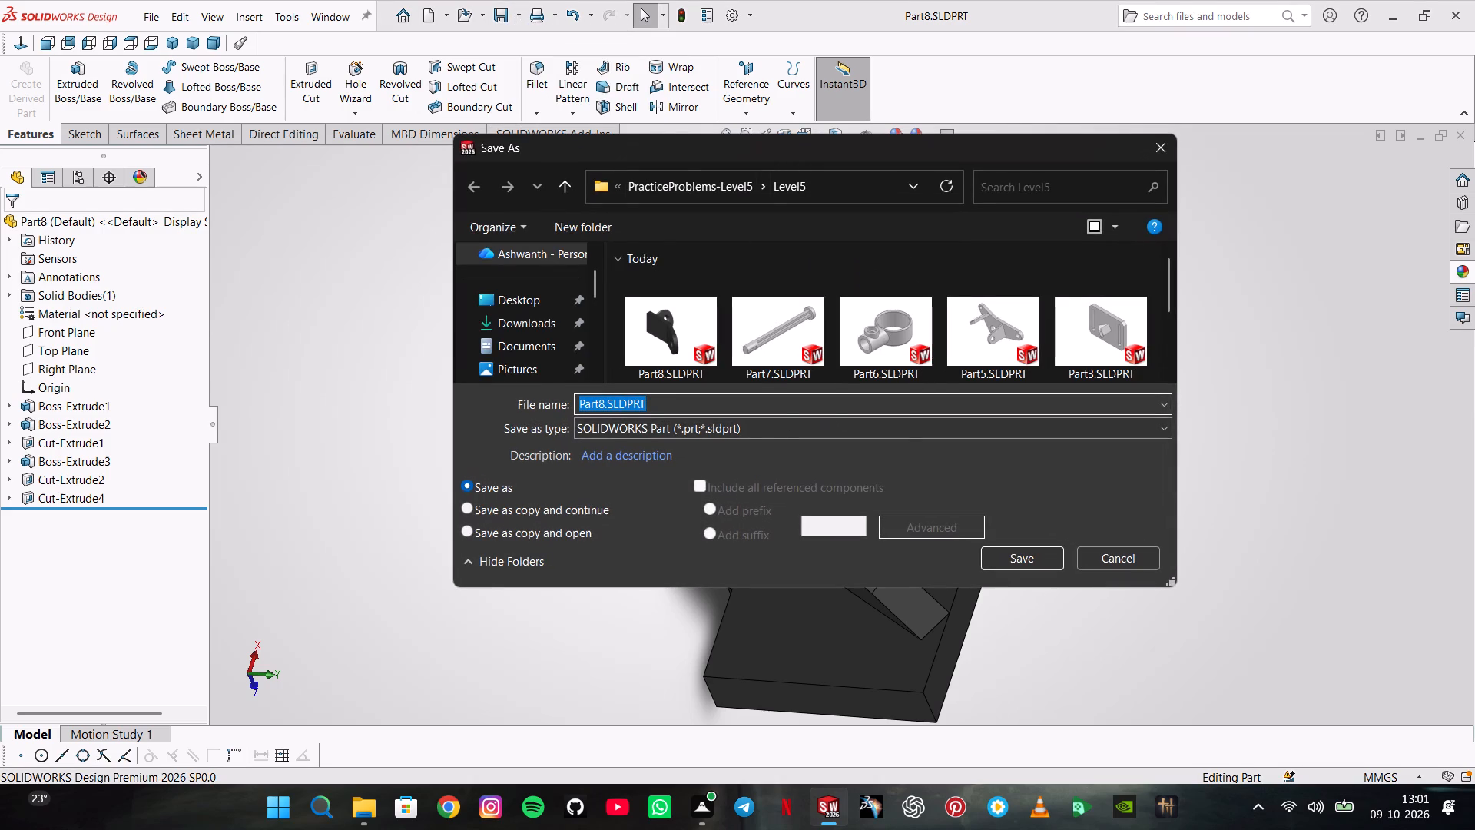
left_click(785, 436)
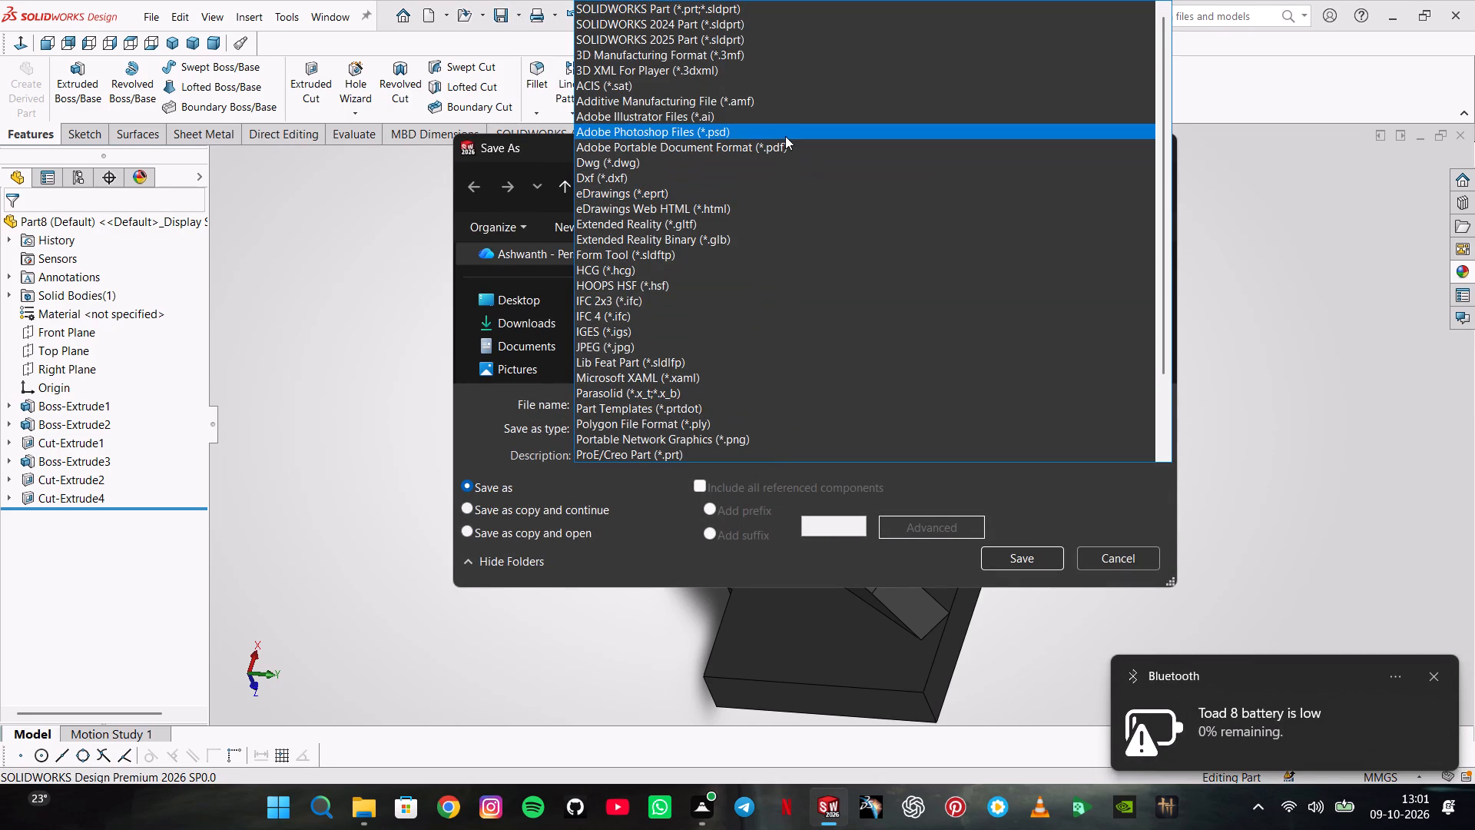
left_click(797, 142)
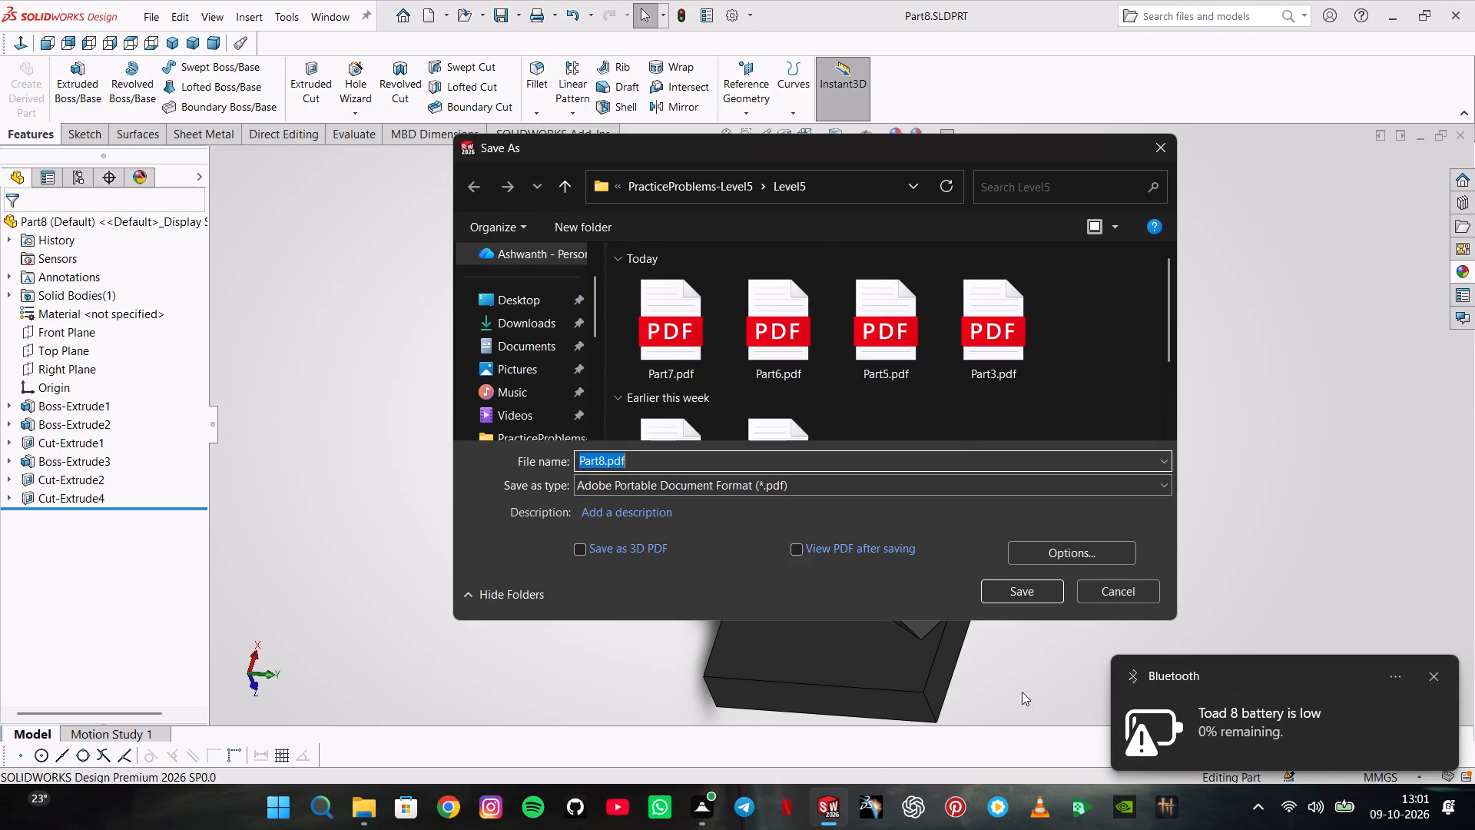
left_click(1025, 594)
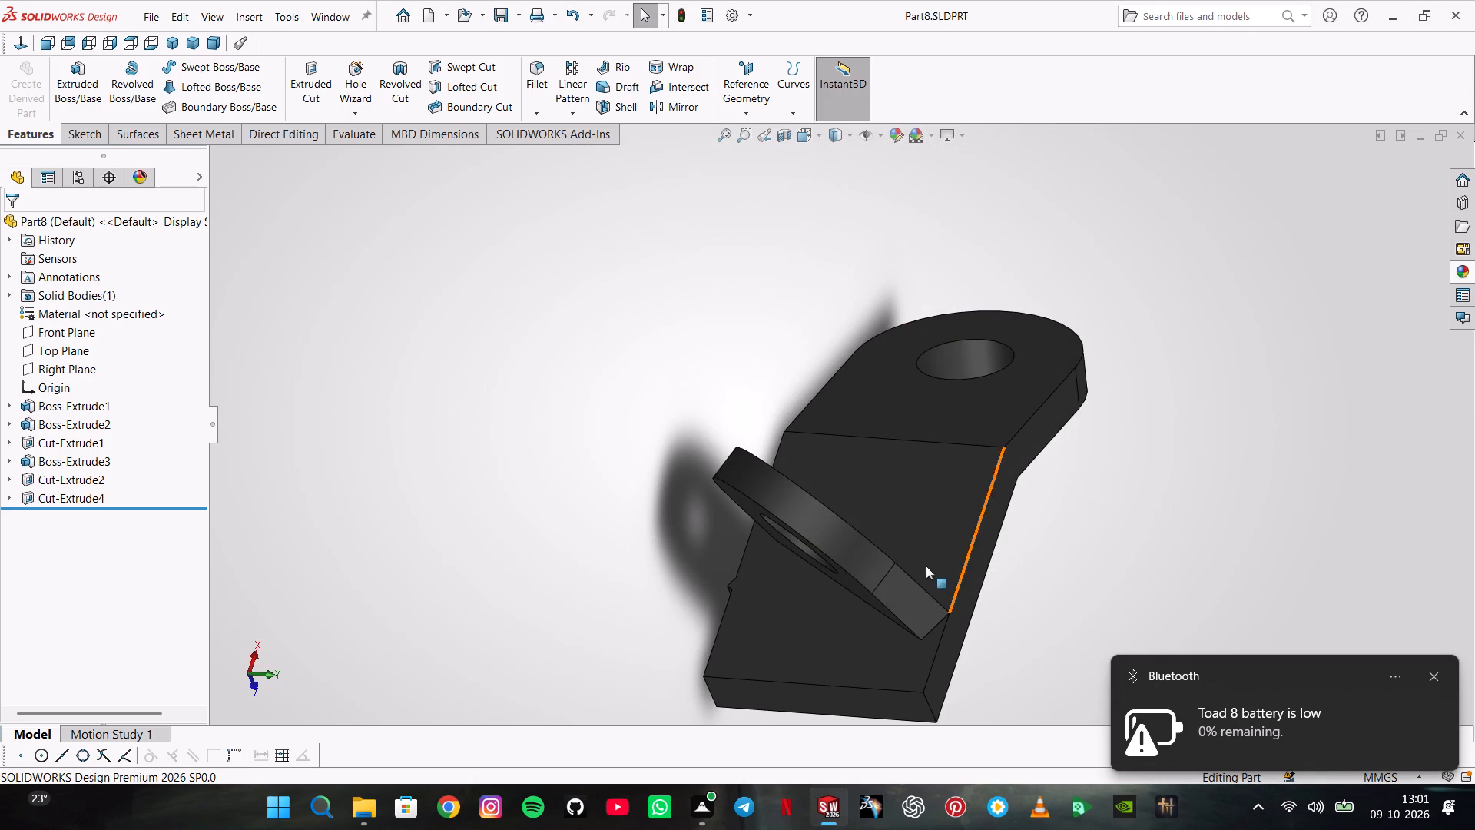